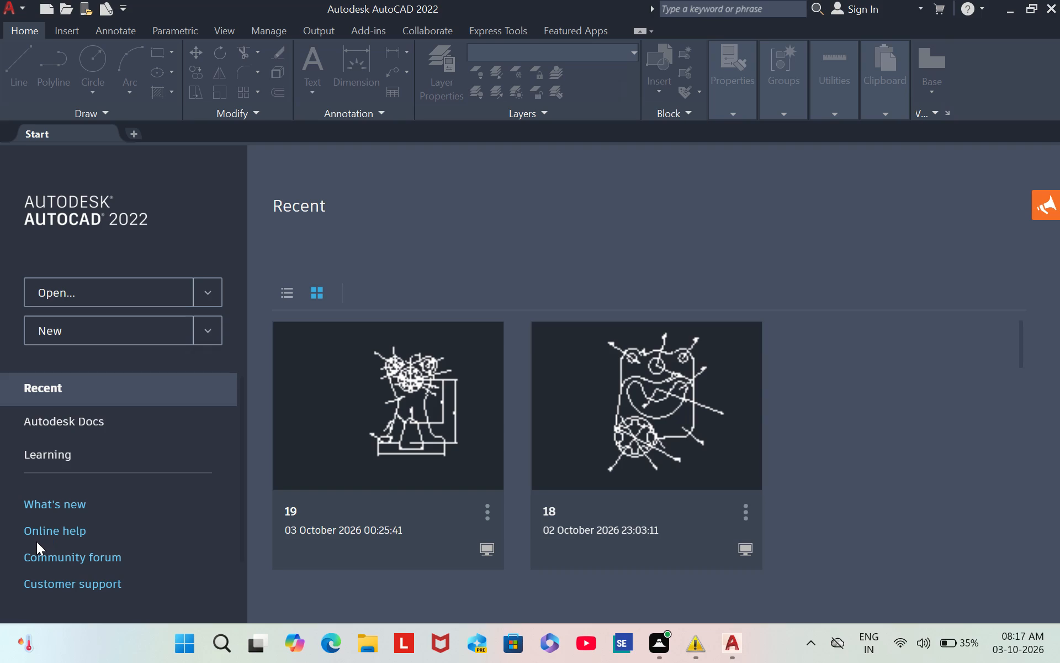
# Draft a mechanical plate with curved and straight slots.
# Create a new blank drawing.
pyautogui.click(140, 335)
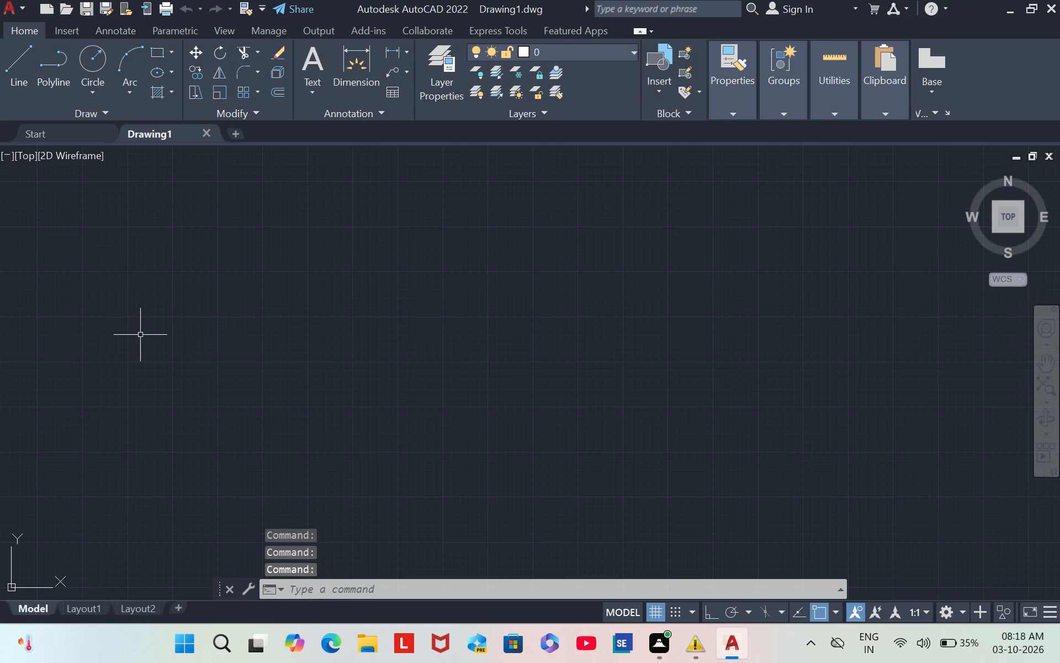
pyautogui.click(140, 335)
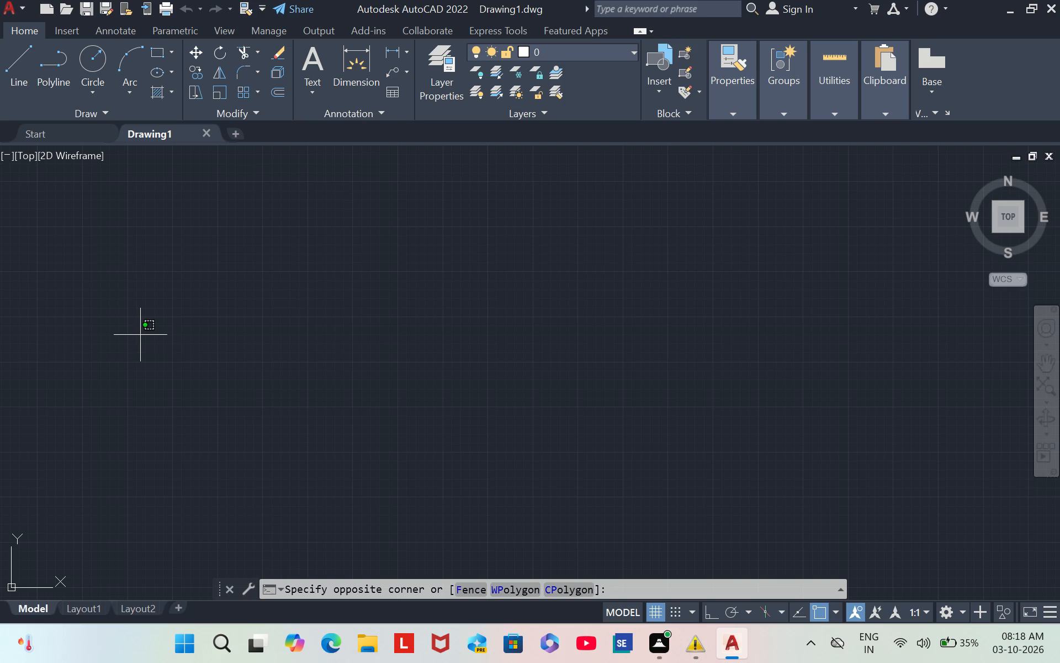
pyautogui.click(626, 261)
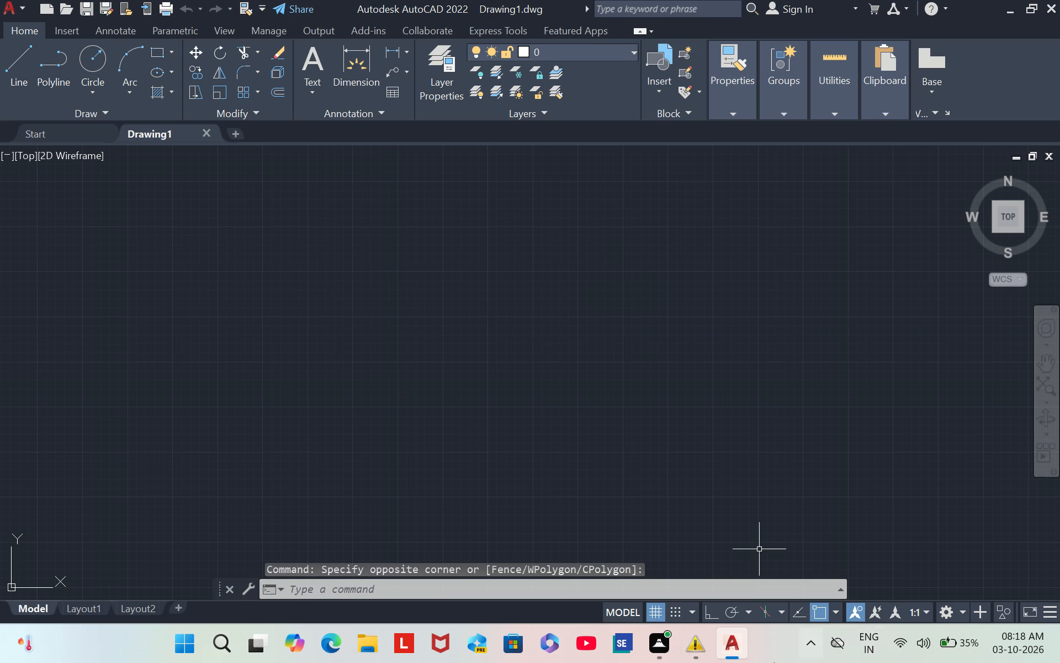
# Turn on Ortho mode for the new drawing.
pyautogui.click(703, 615)
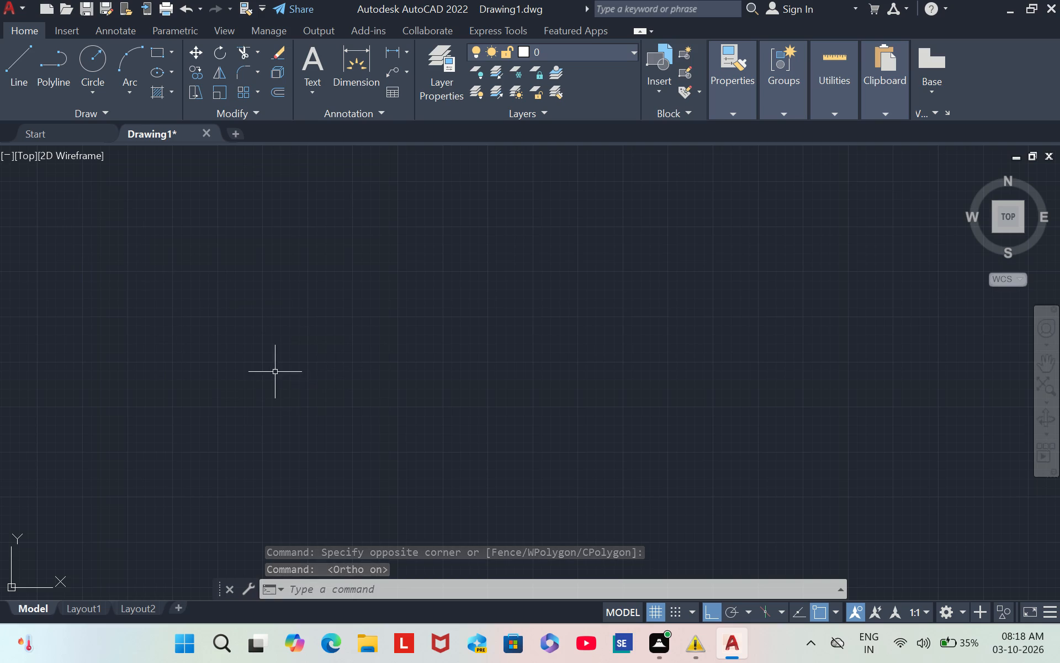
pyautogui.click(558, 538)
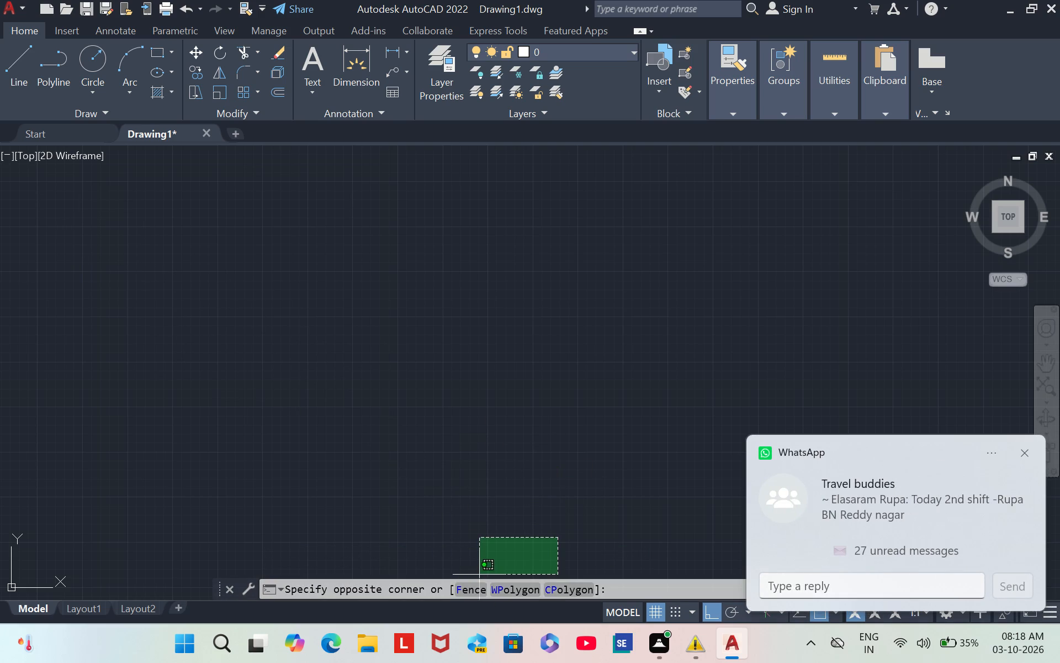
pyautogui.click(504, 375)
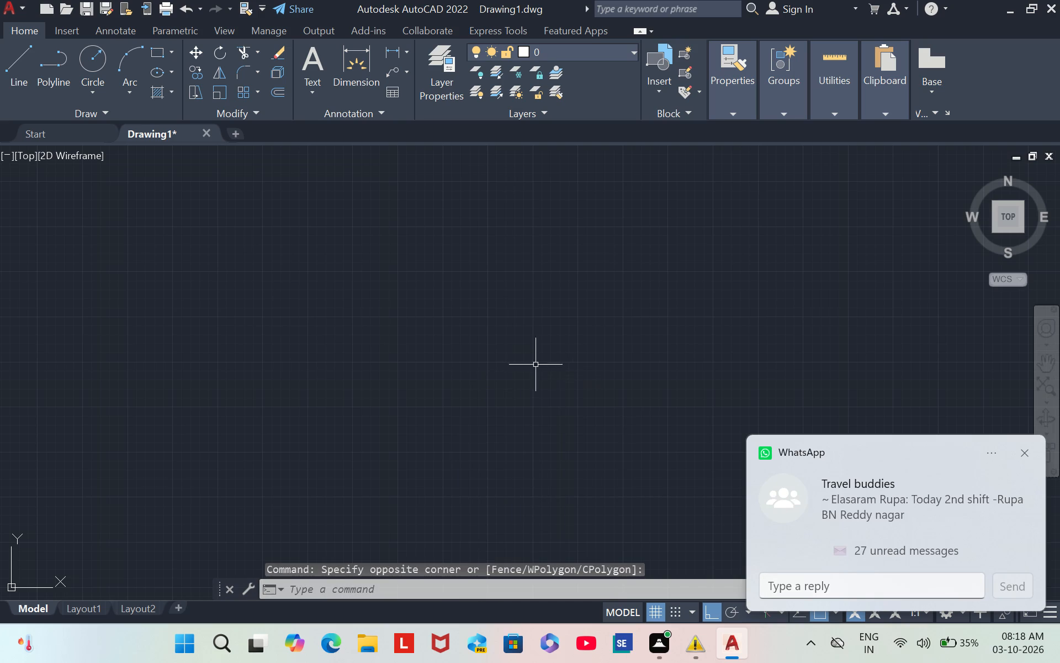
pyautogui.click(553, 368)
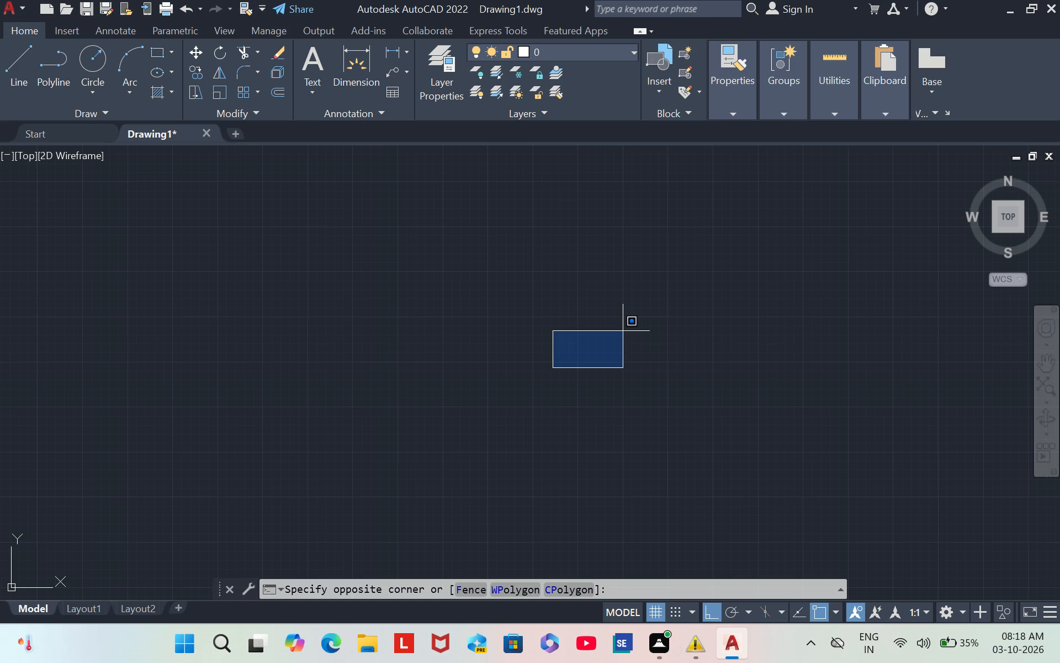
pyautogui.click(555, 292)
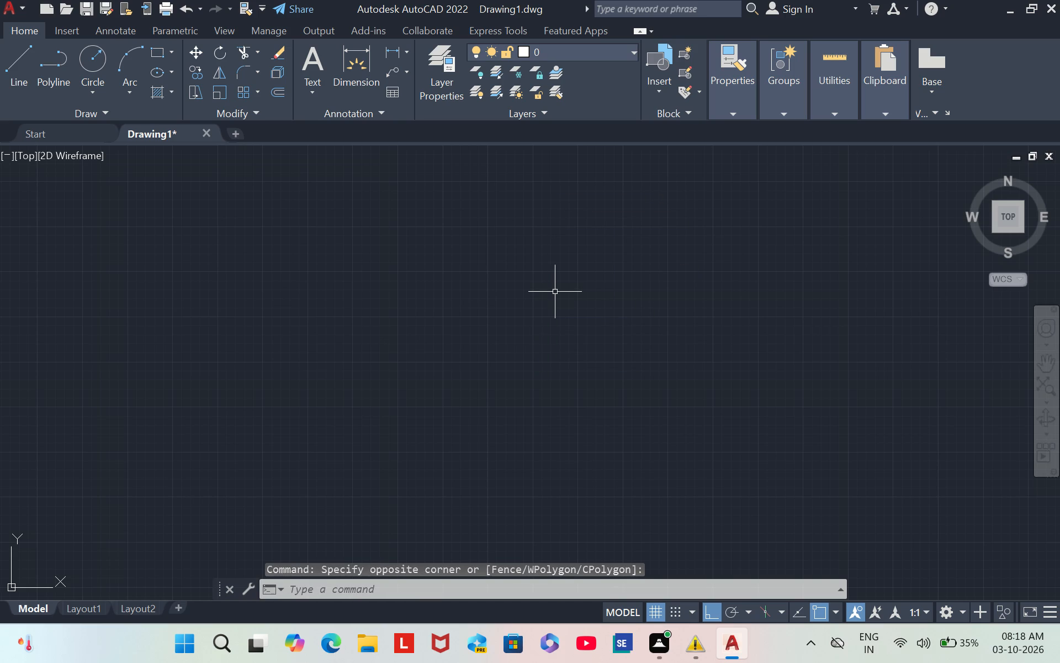
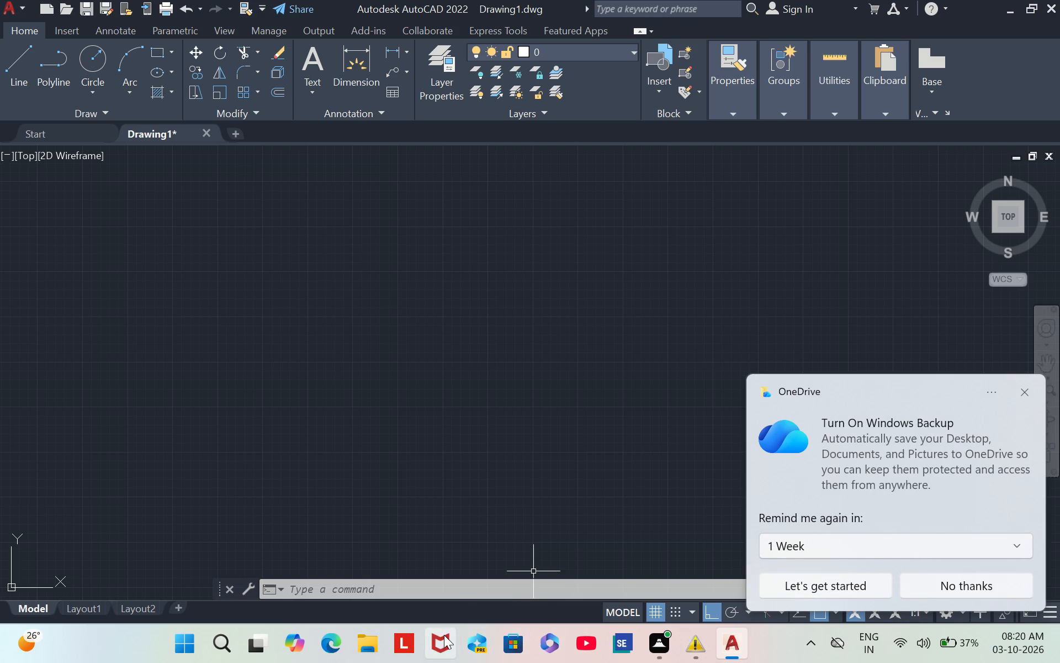
# Launch Microsoft 365, opening office.com in a browser window.
pyautogui.click(555, 662)
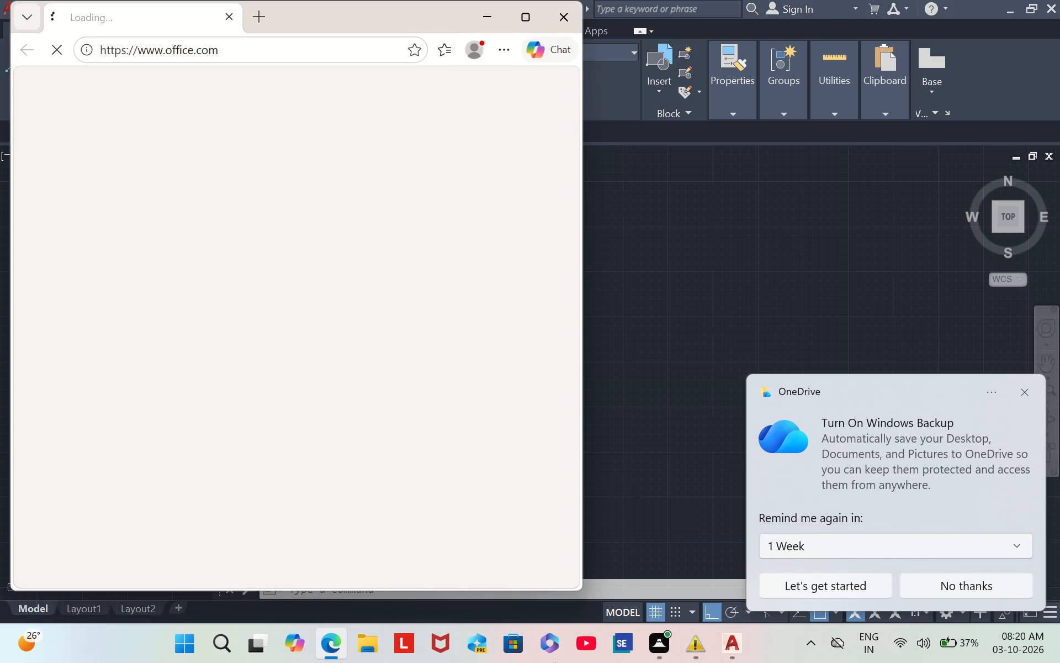
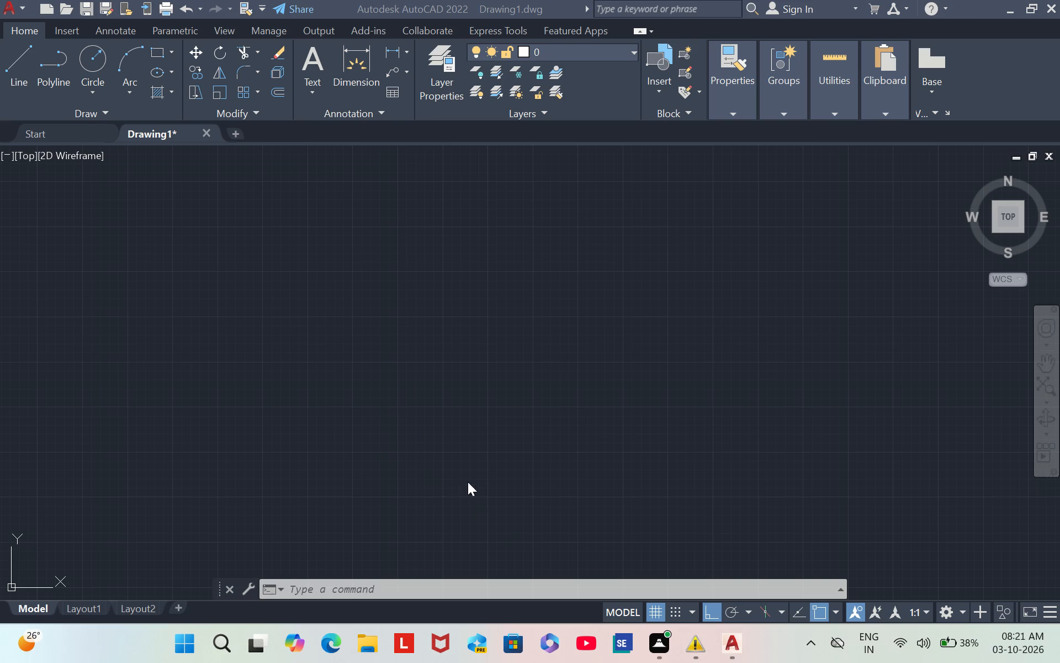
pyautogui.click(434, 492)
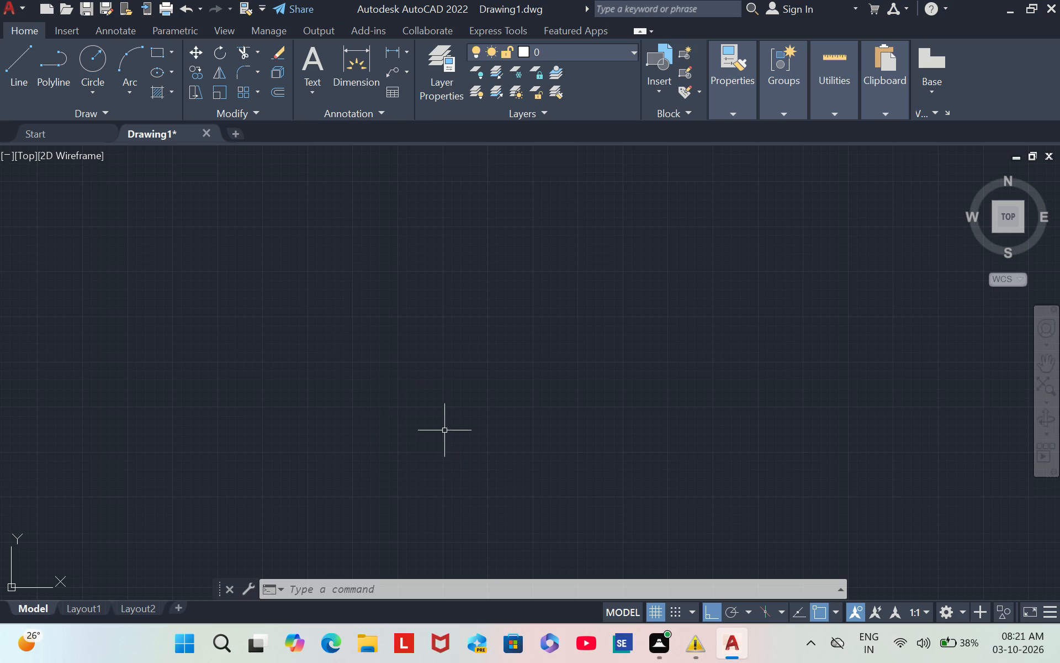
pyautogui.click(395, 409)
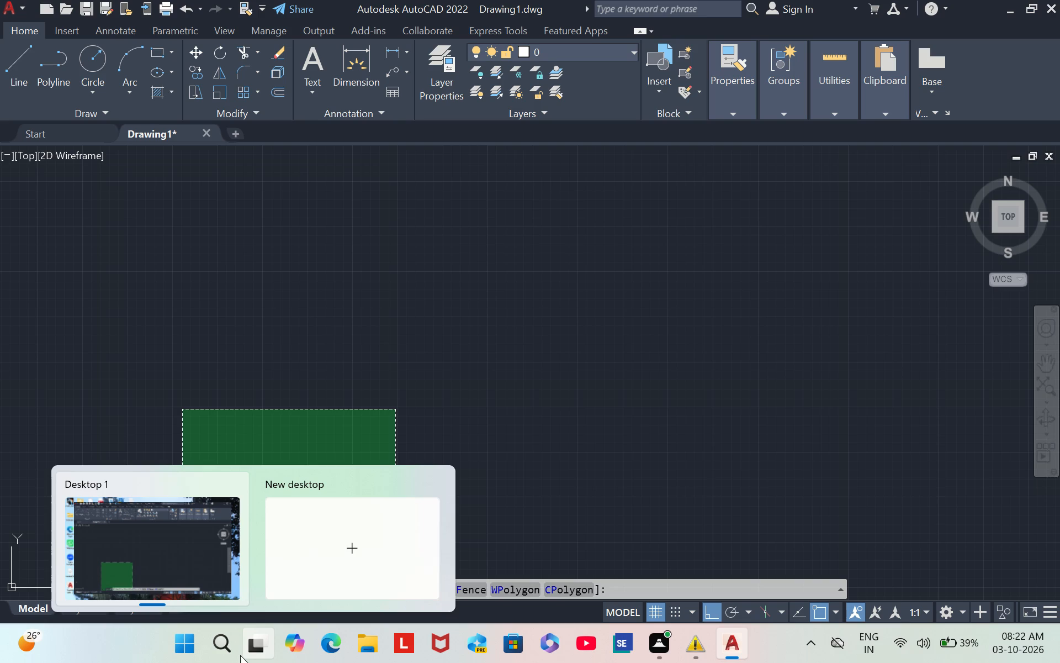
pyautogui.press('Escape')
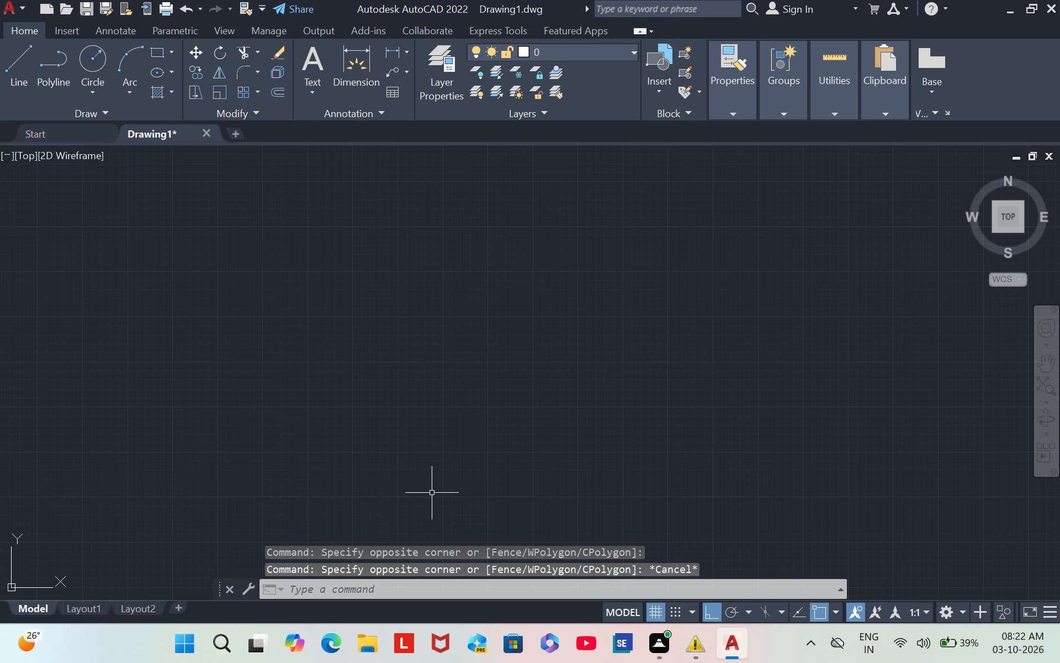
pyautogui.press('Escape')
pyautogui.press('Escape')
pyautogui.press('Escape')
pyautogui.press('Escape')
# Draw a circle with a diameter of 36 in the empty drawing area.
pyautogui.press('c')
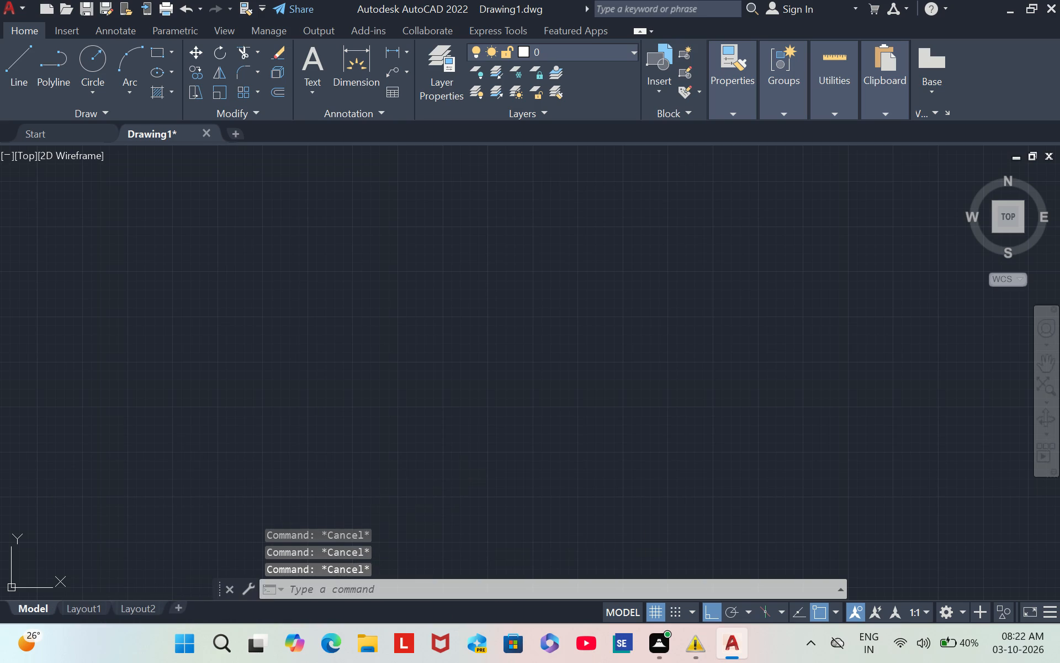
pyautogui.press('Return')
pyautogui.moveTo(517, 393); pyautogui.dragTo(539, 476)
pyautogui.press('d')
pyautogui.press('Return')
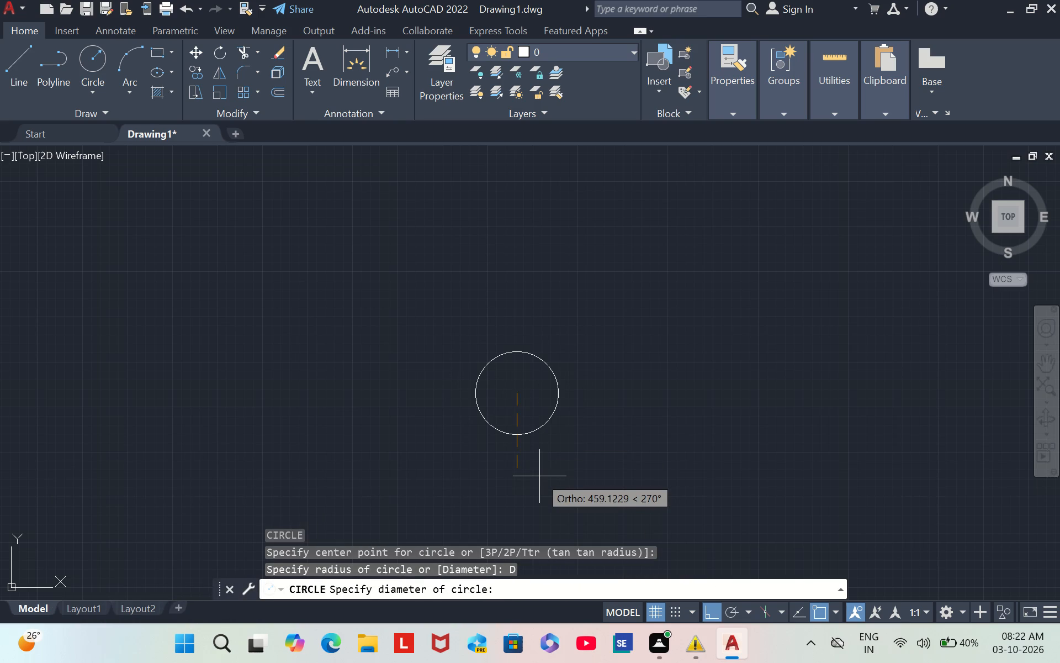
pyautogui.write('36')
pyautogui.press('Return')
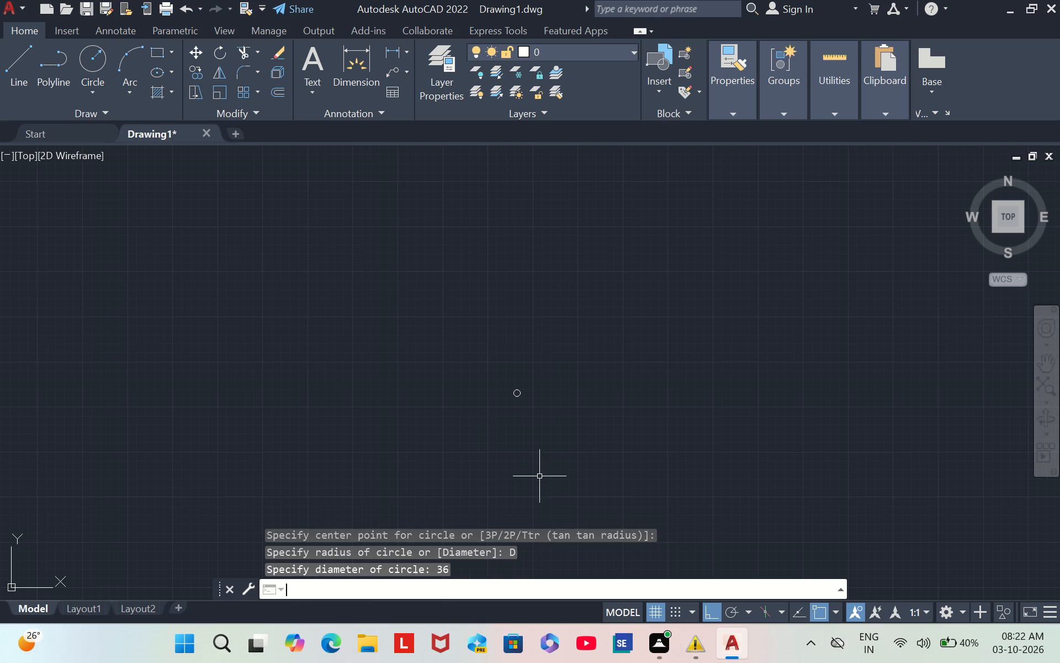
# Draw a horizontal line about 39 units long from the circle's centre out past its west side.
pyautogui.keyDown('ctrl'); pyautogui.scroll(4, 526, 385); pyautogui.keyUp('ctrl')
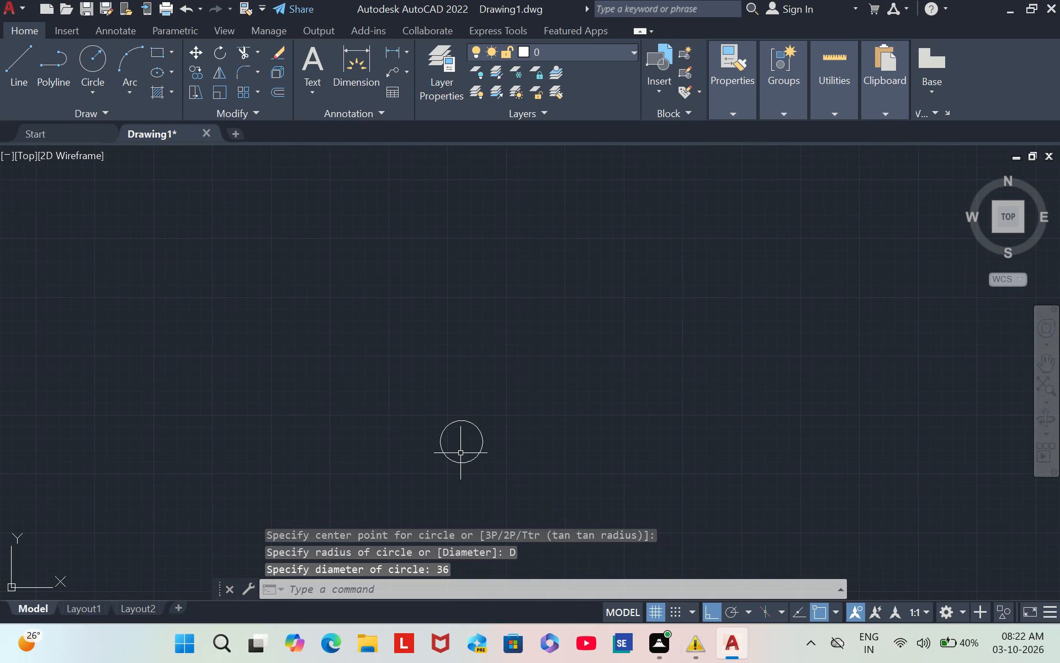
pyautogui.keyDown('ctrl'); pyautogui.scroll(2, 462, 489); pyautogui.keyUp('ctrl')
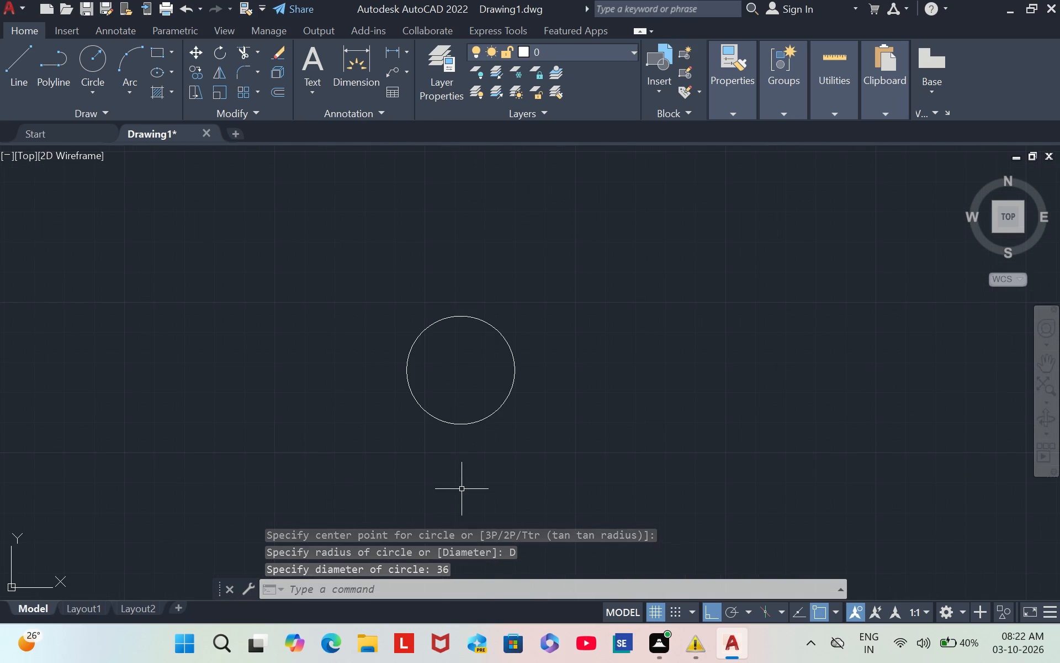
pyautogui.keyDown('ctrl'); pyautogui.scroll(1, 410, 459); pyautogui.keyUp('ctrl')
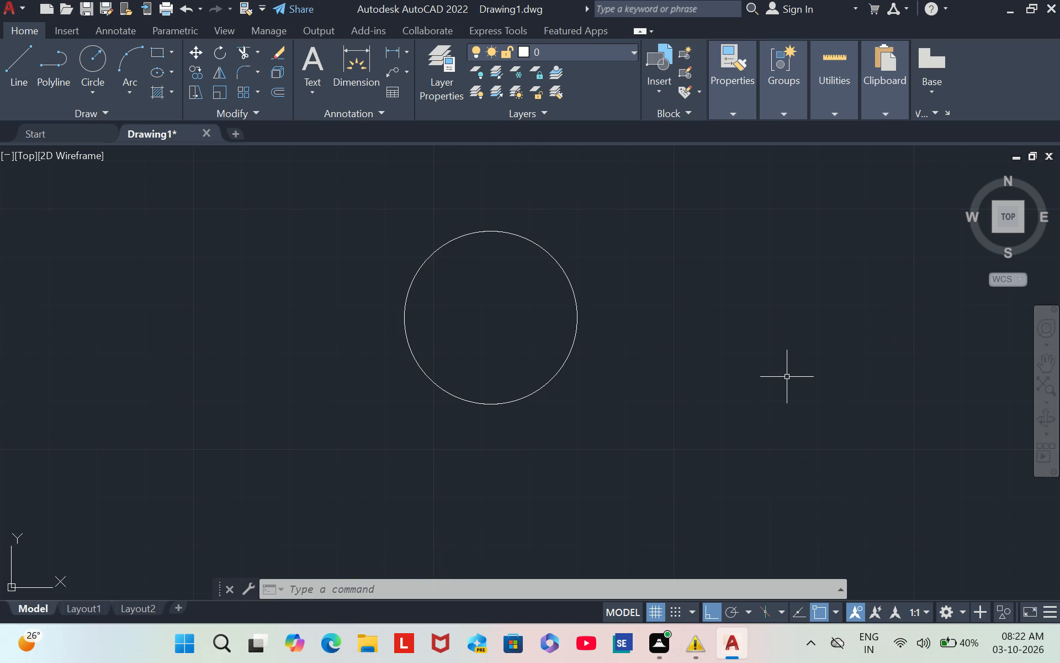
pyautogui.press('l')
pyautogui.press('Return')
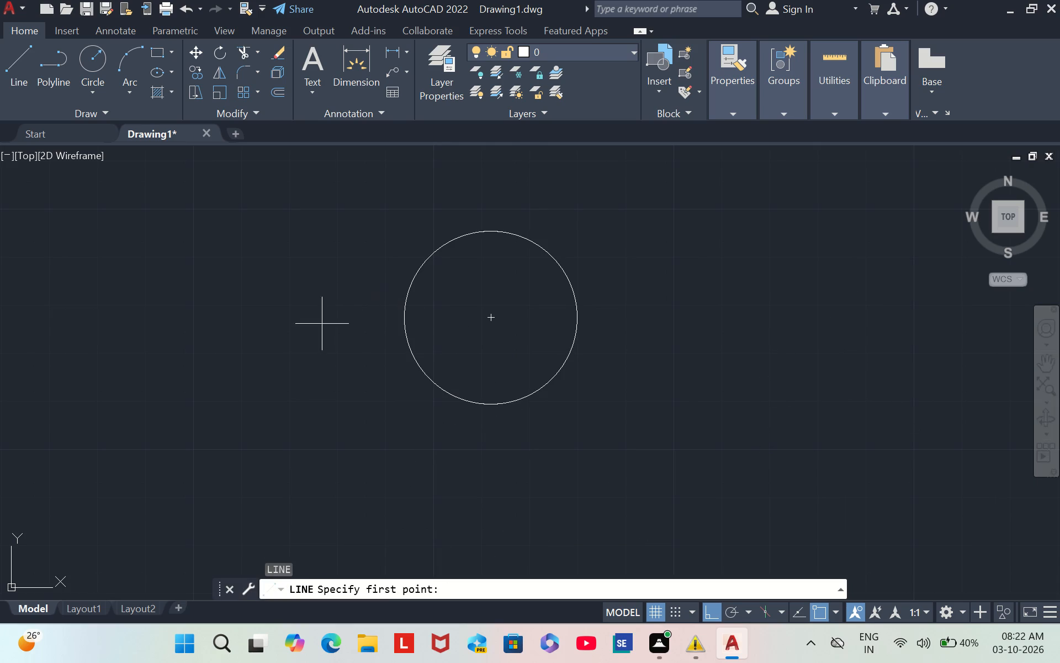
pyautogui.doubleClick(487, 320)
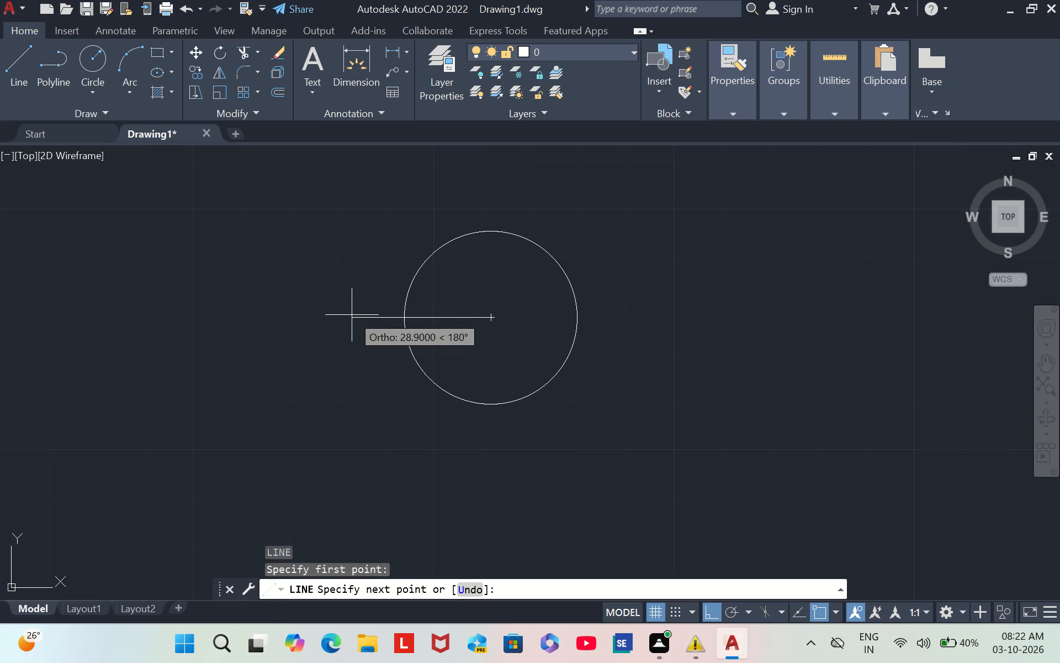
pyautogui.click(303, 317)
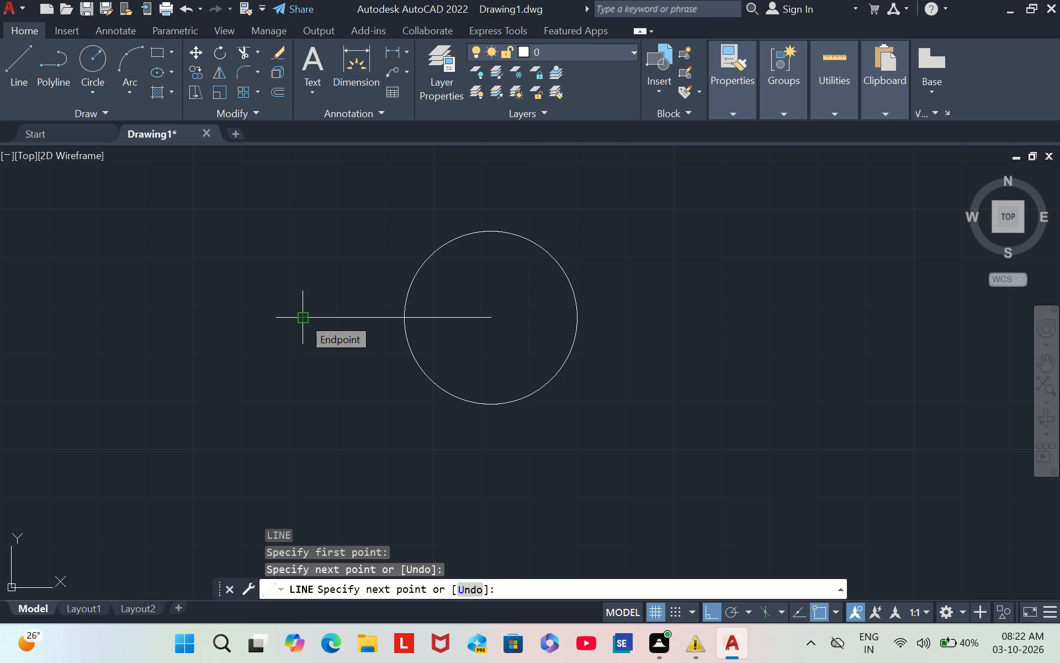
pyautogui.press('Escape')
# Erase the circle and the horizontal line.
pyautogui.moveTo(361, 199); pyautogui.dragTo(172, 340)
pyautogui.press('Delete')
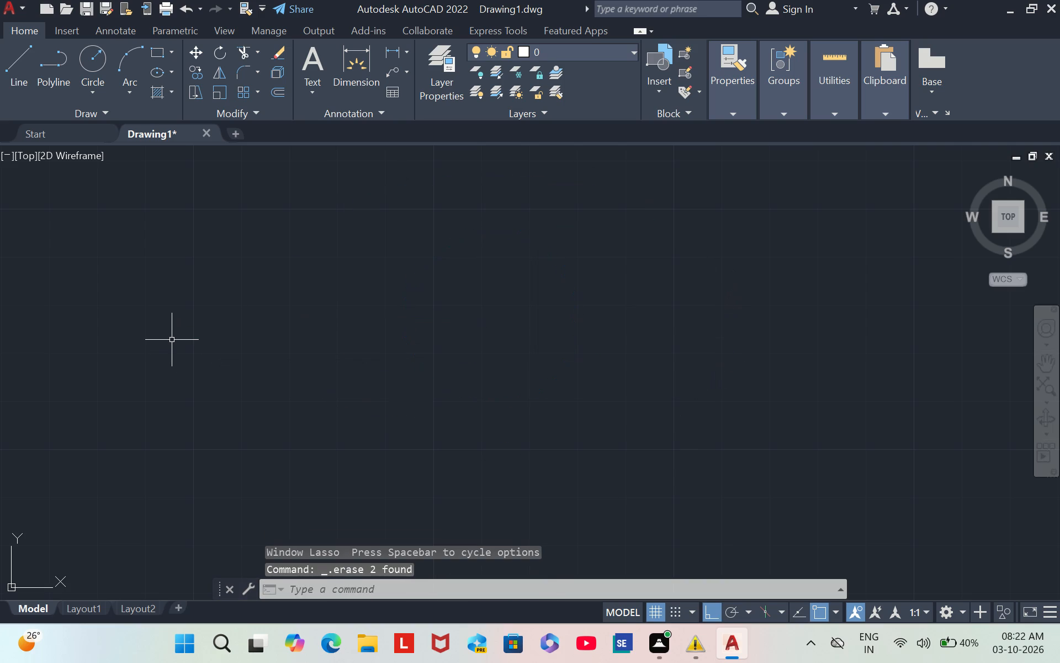
# Draw a horizontal line 123 units long across the empty drawing area.
pyautogui.press('l')
pyautogui.press('Return')
pyautogui.moveTo(237, 362); pyautogui.dragTo(573, 347)
pyautogui.write('123')
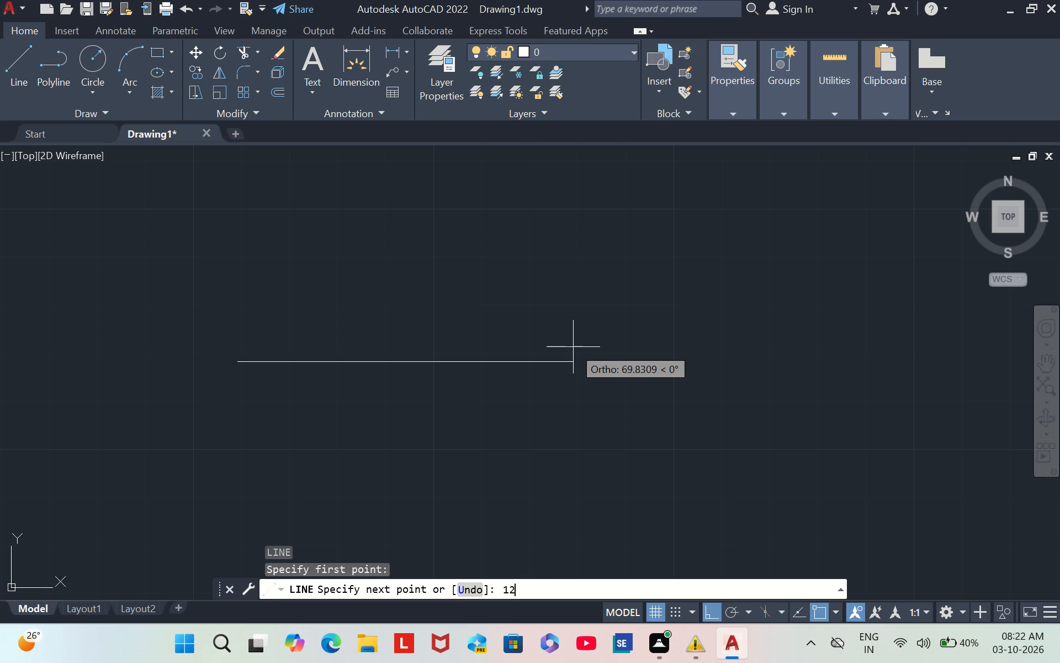
pyautogui.press('Return')
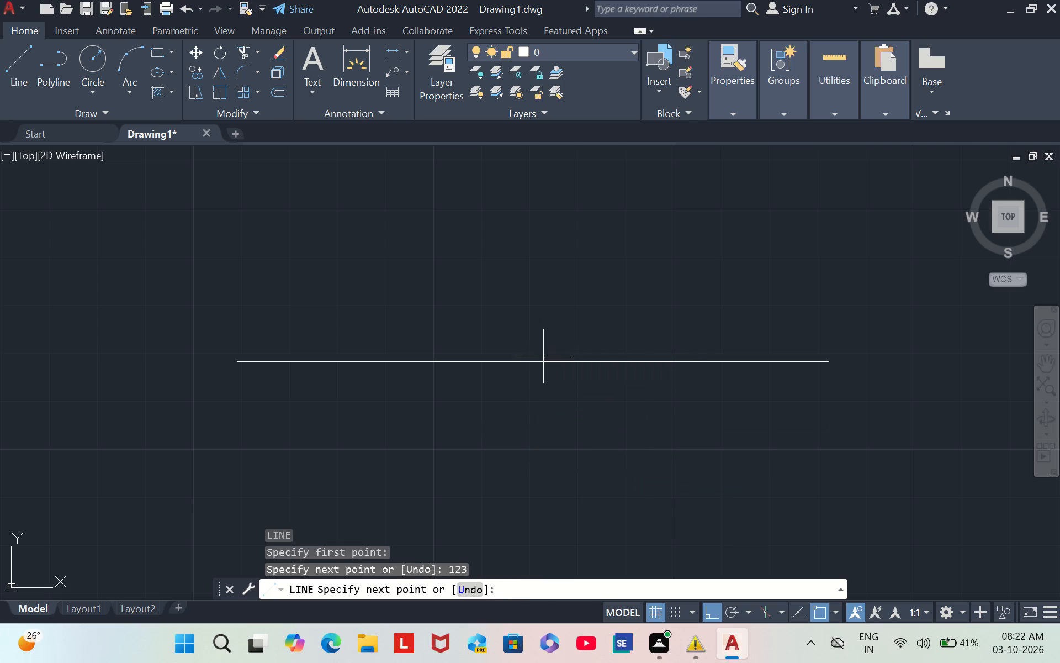
pyautogui.write('C\\')
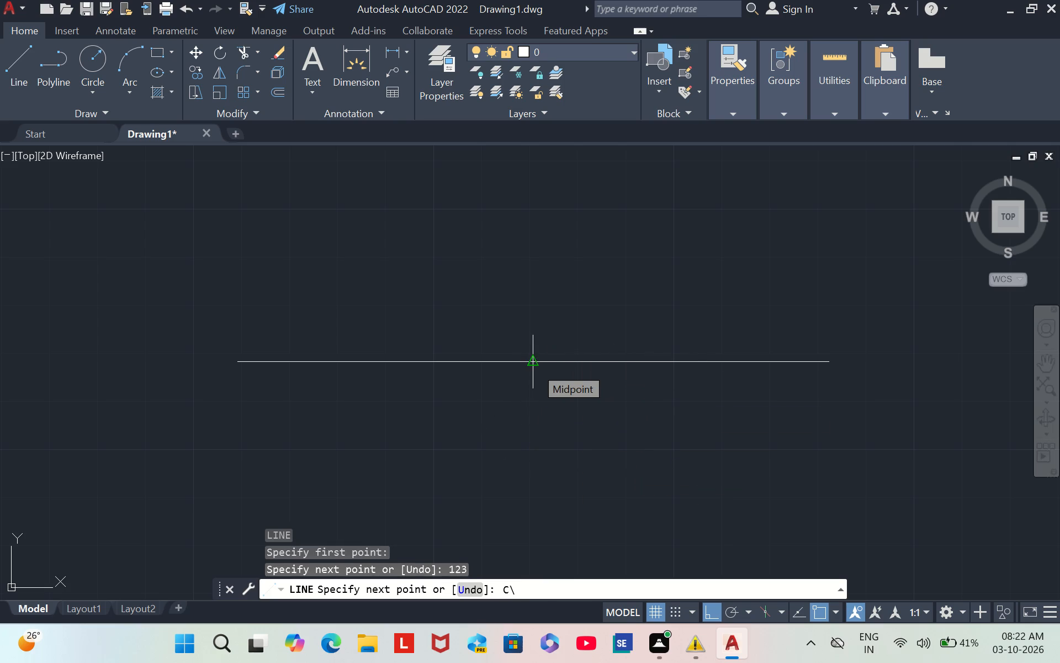
pyautogui.press('BackSpace')
pyautogui.press('Return')
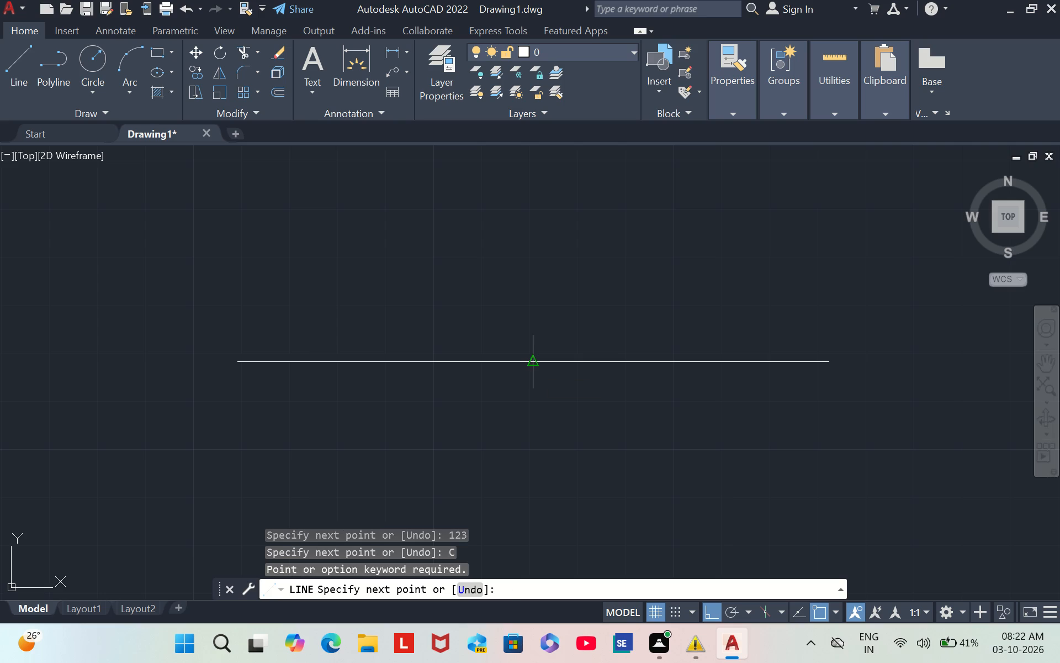
pyautogui.moveTo(532, 357); pyautogui.dragTo(539, 406)
pyautogui.press('Escape')
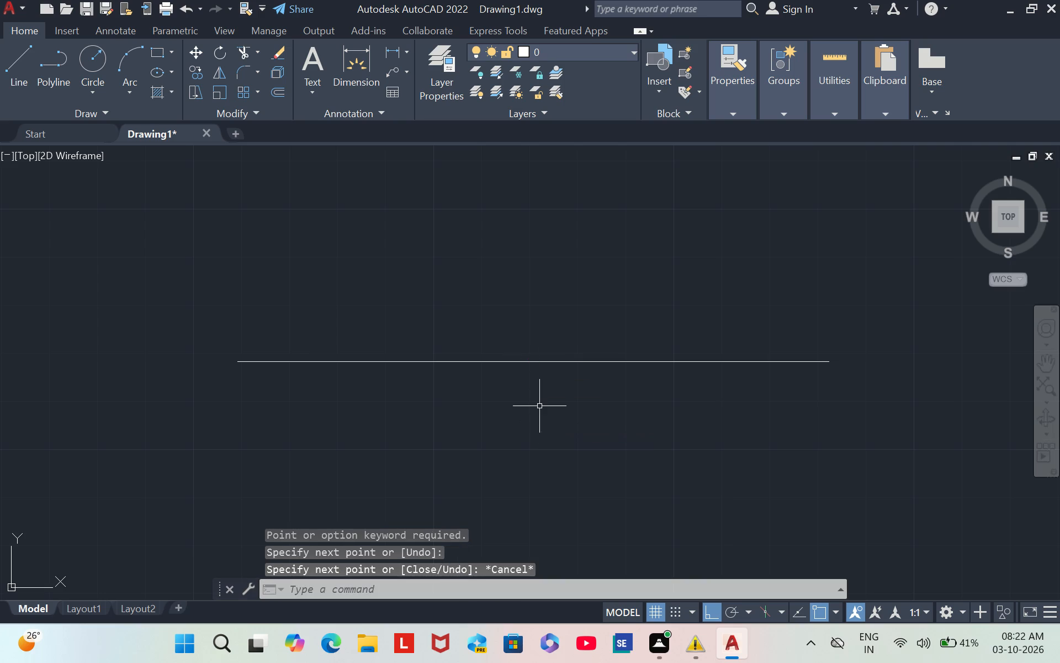
# Draw a circle with a diameter of 36 centred on the horizontal line's midpoint.
pyautogui.press('c')
pyautogui.press('Return')
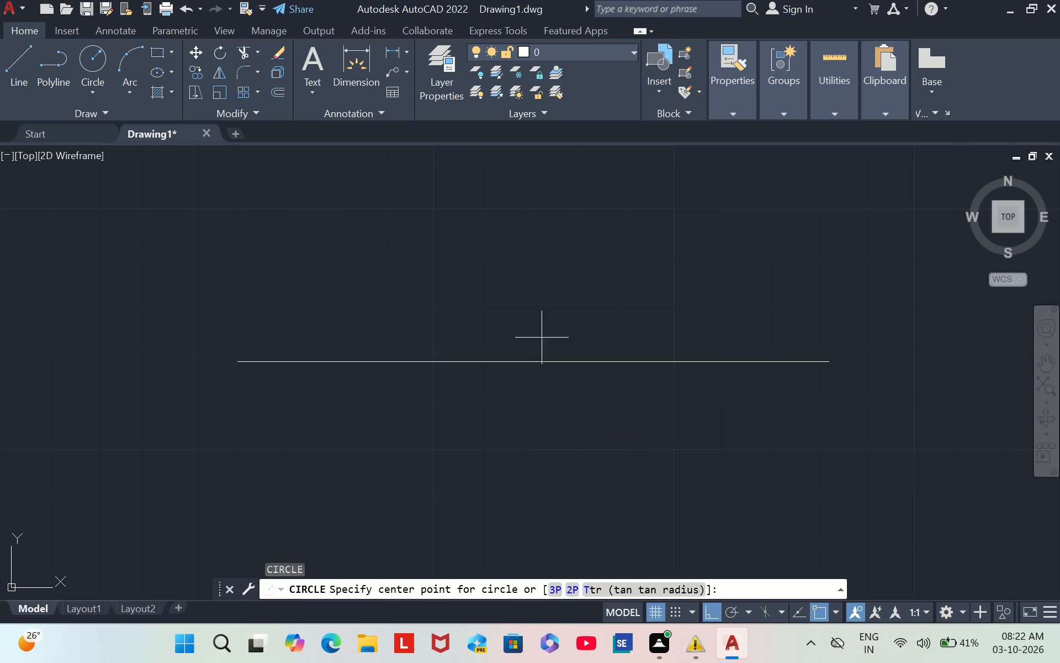
pyautogui.moveTo(536, 362); pyautogui.dragTo(538, 435)
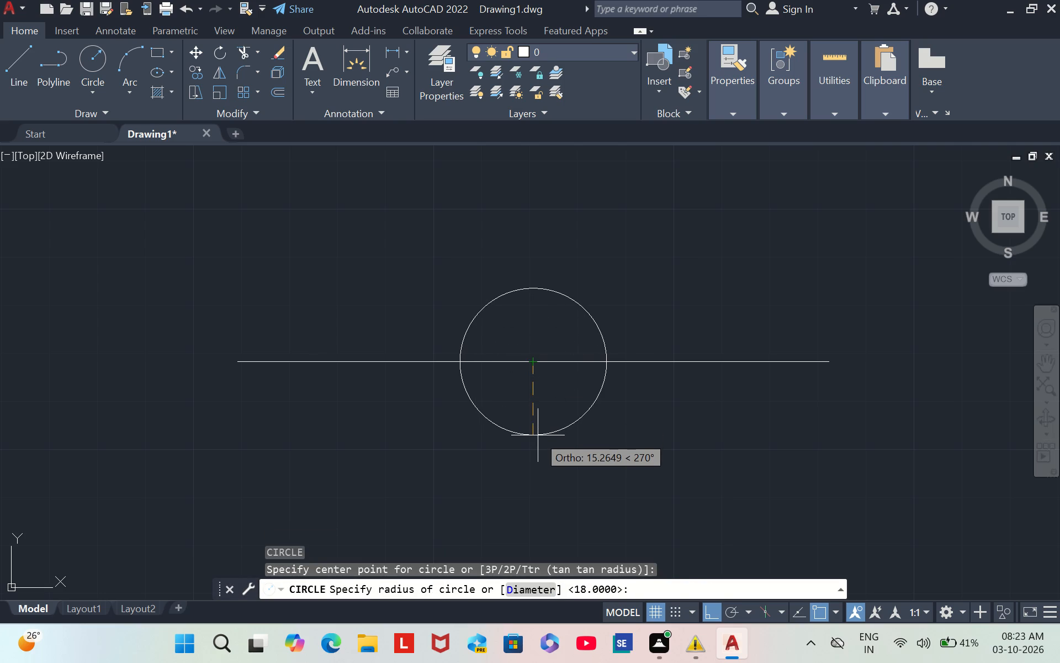
pyautogui.press('d')
pyautogui.press('Return')
pyautogui.write('32')
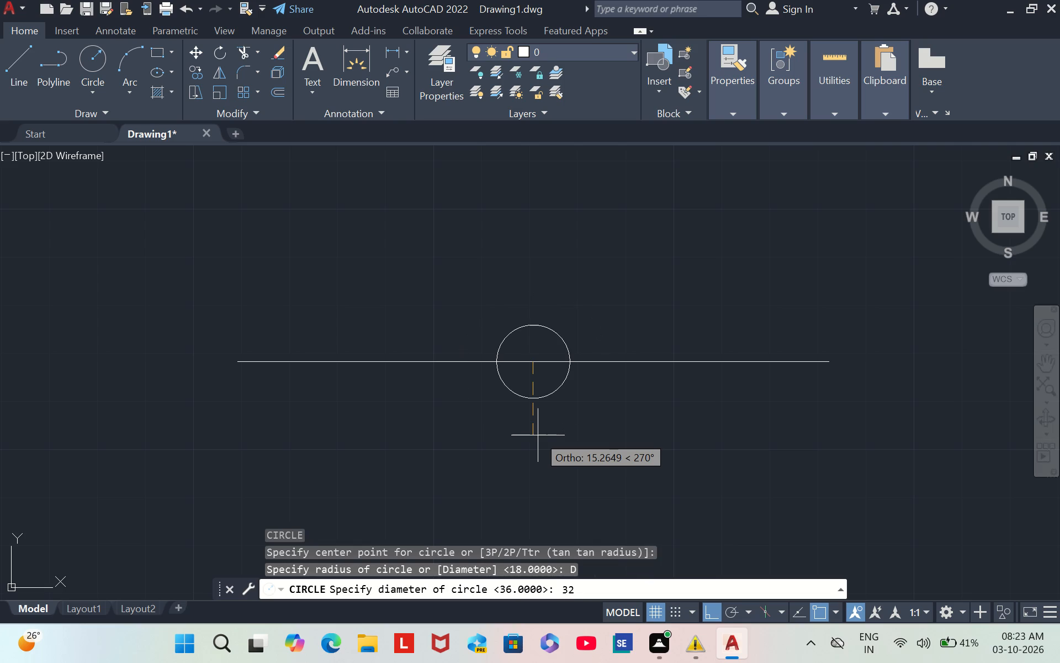
pyautogui.press('BackSpace')
pyautogui.press('6')
pyautogui.press('Return')
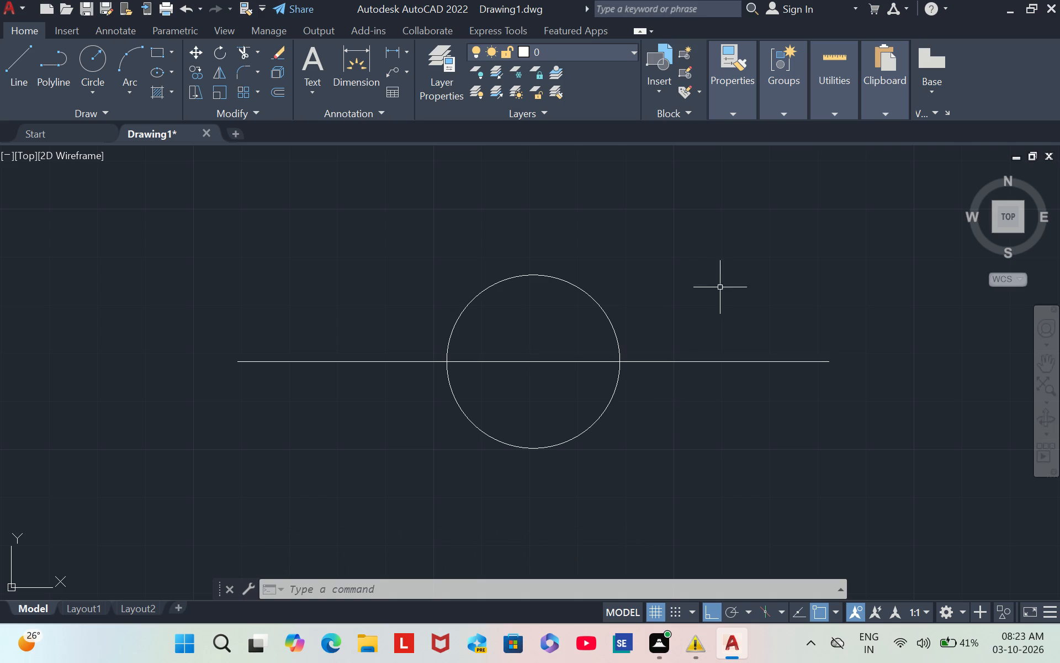
# Draw a vertical line through the circle's centre, reaching about 35 units above it and a similar distance below.
pyautogui.press('l')
pyautogui.press('Return')
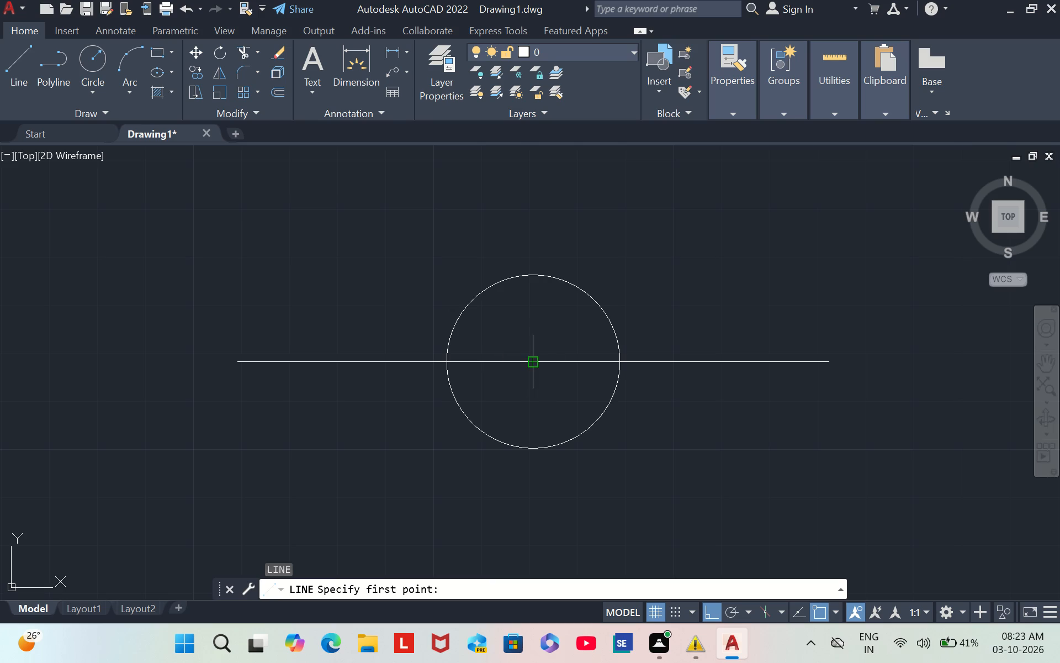
pyautogui.click(537, 362)
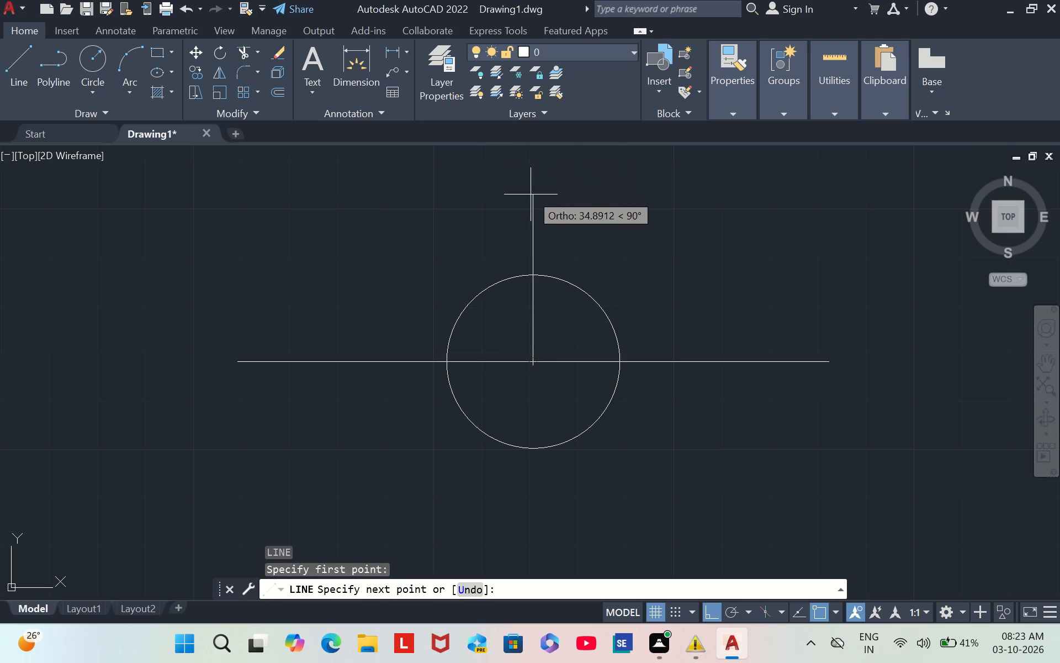
pyautogui.click(529, 189)
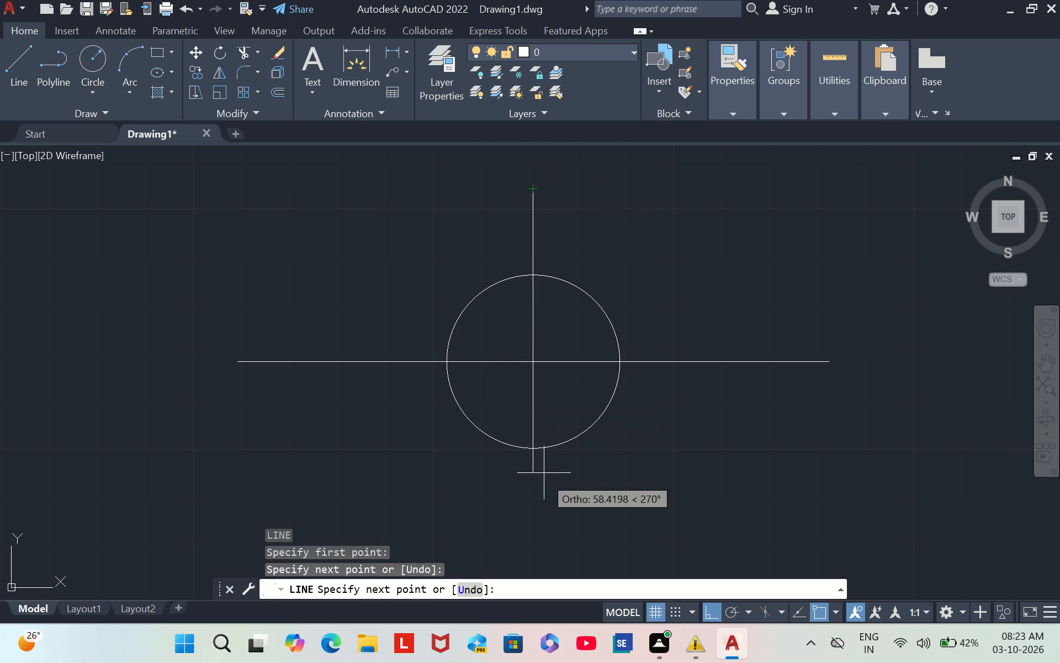
pyautogui.click(552, 545)
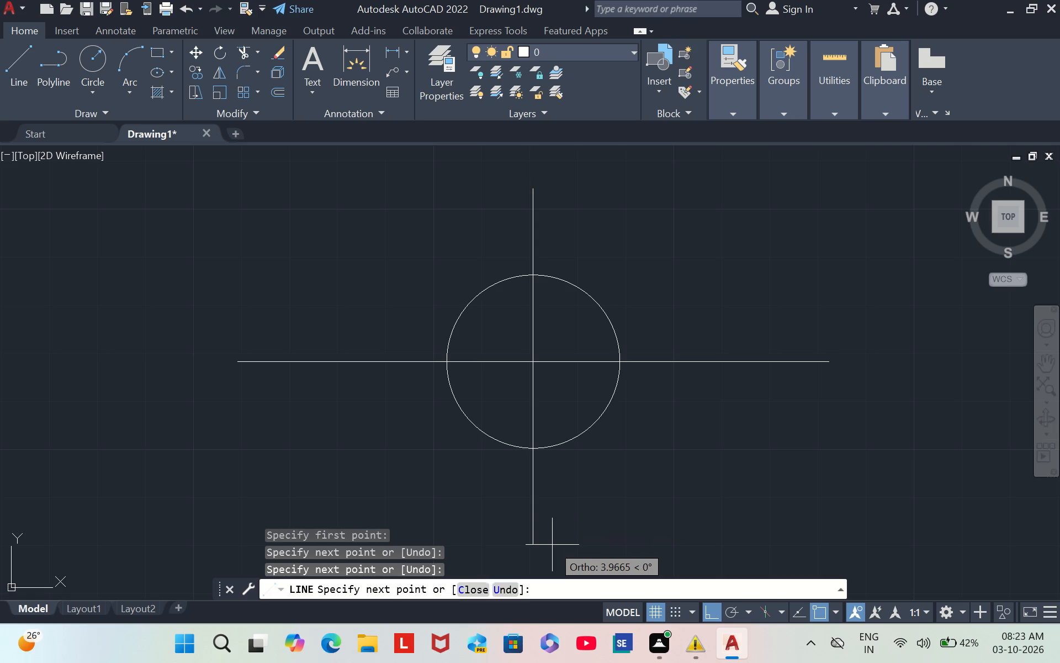
pyautogui.press('Escape')
pyautogui.press('Escape')
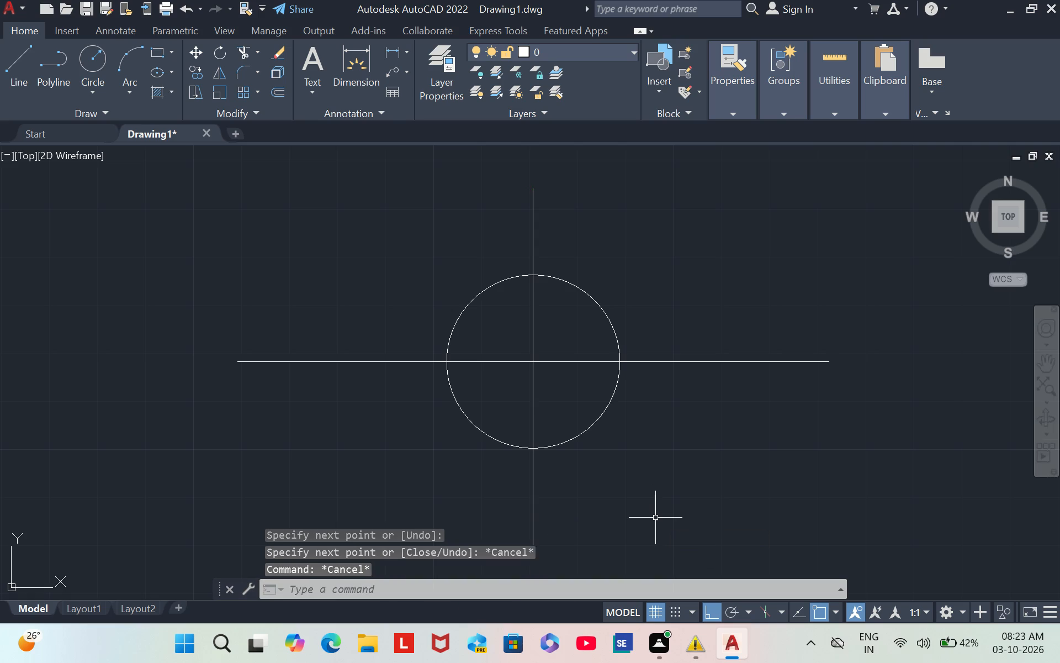
pyautogui.press('Escape')
pyautogui.press('Escape')
pyautogui.press('Escape')
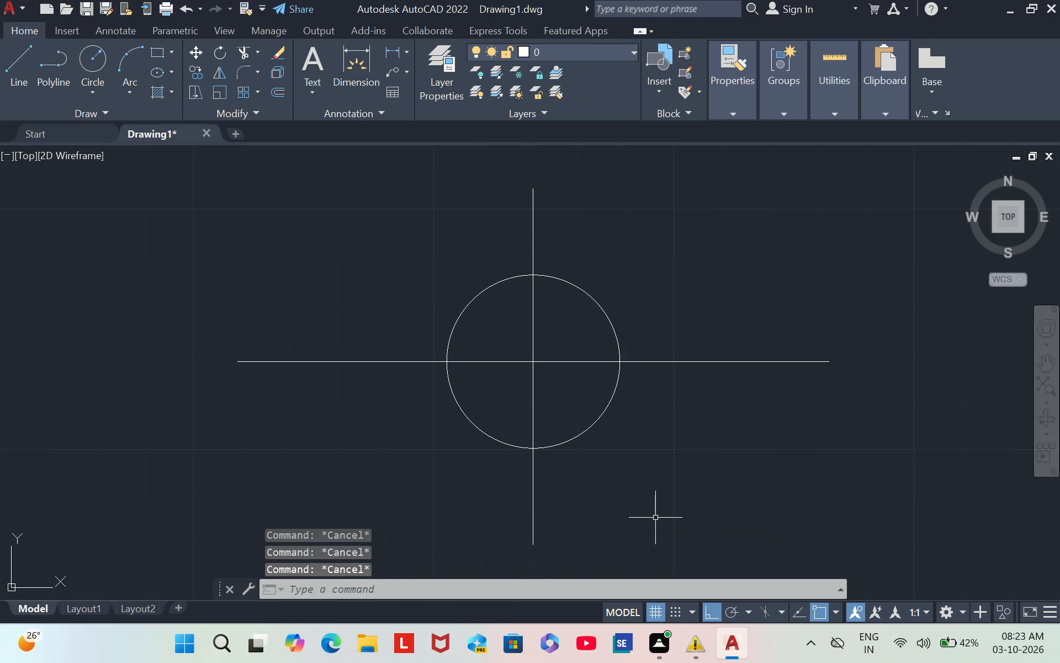
# Draw a line from the circle's centre, 120 units long at an angle of 60 degrees.
pyautogui.press('l')
pyautogui.press('Return')
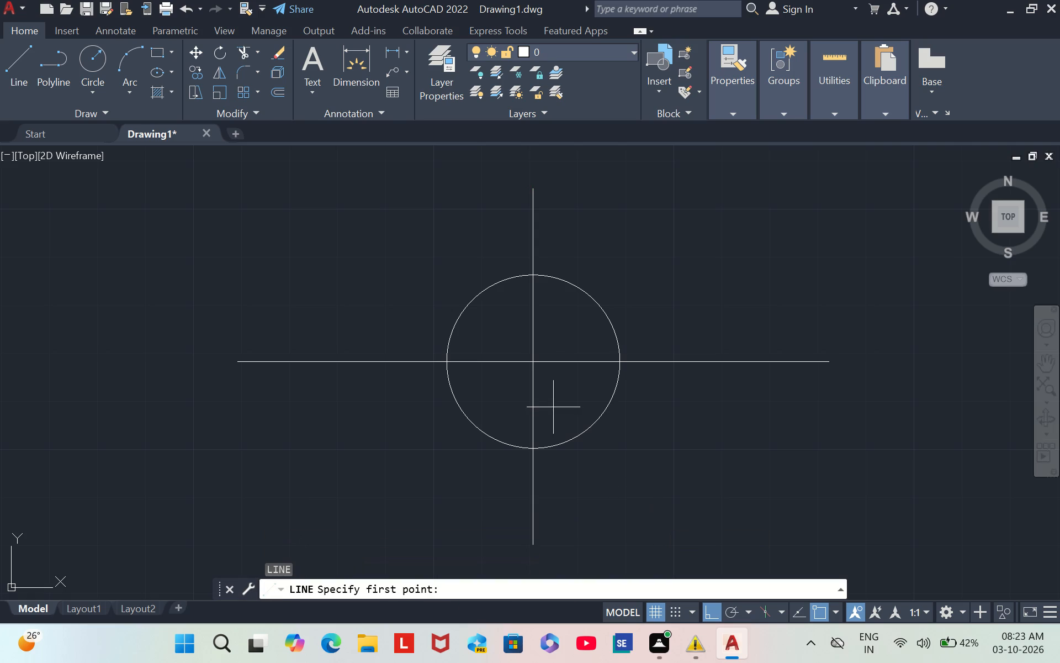
pyautogui.click(715, 613)
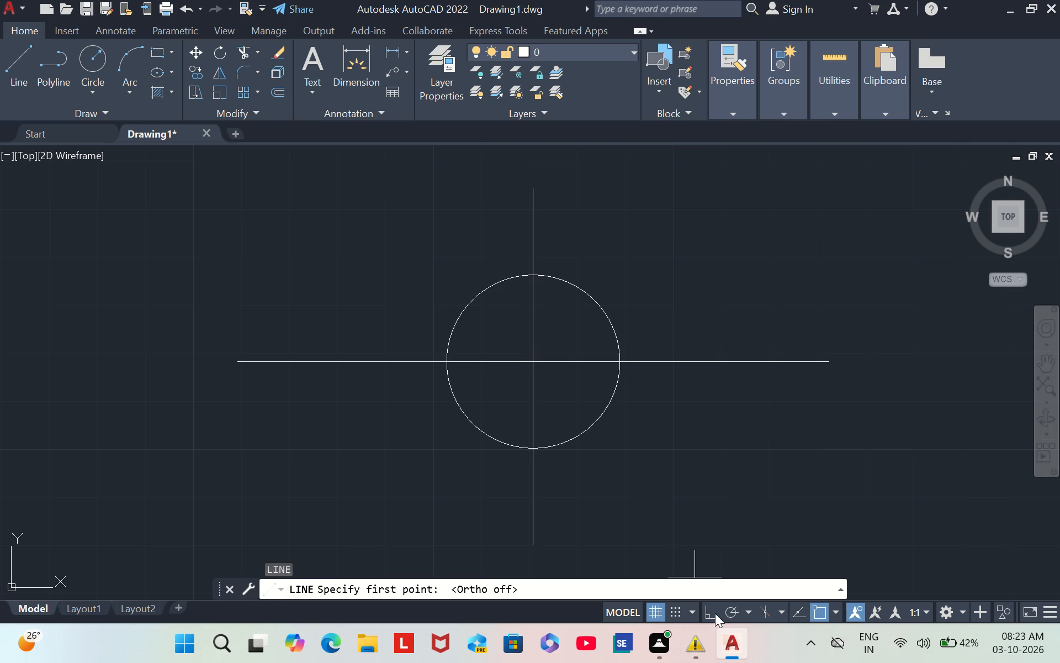
pyautogui.click(531, 361)
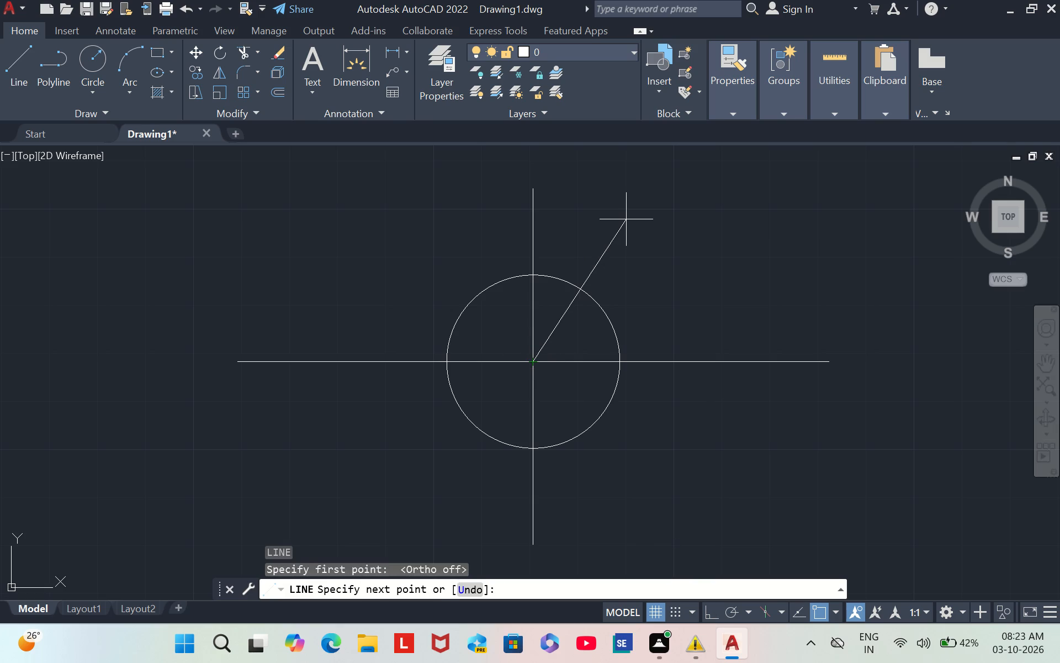
pyautogui.hotkey('shift', '@')
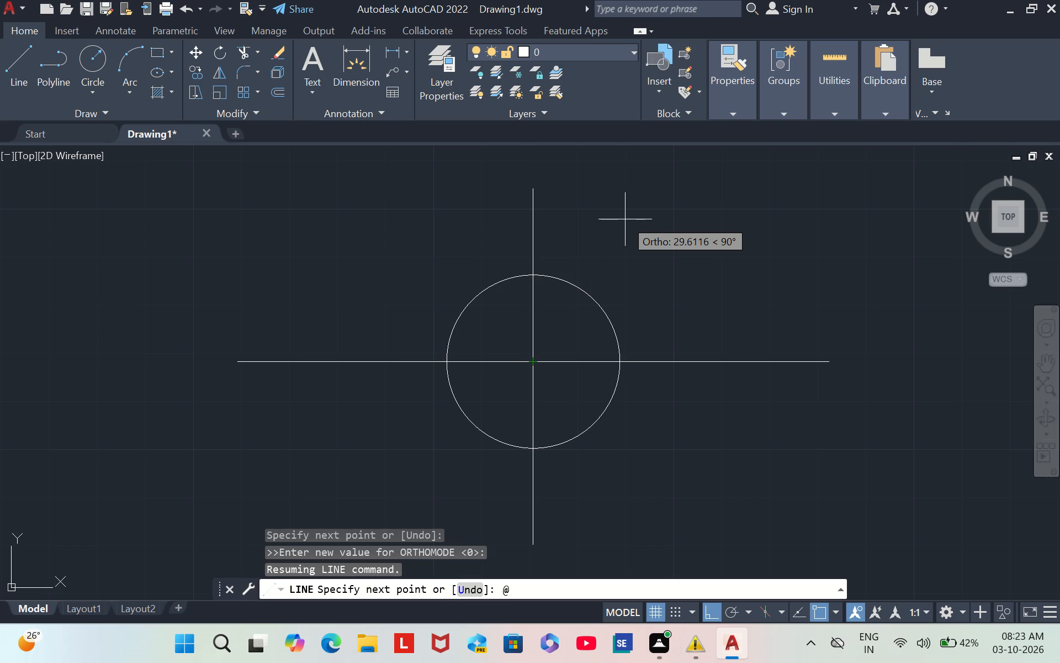
pyautogui.write('12')
pyautogui.press('0')
pyautogui.press('shift+less')
pyautogui.write('60')
pyautogui.press('Return')
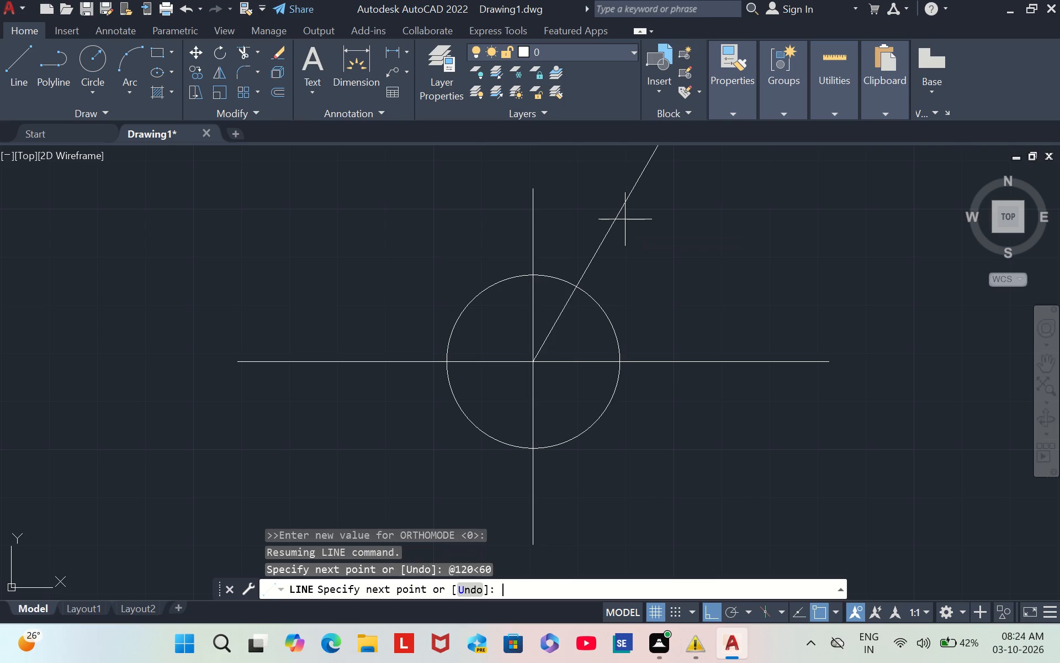
pyautogui.press('Escape')
pyautogui.press('Escape')
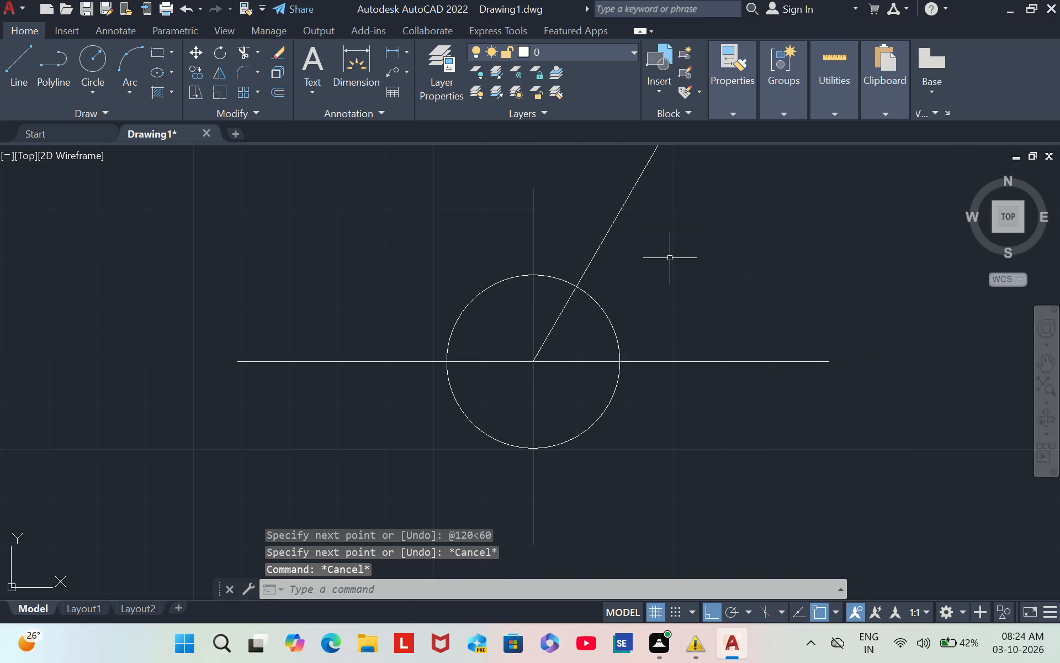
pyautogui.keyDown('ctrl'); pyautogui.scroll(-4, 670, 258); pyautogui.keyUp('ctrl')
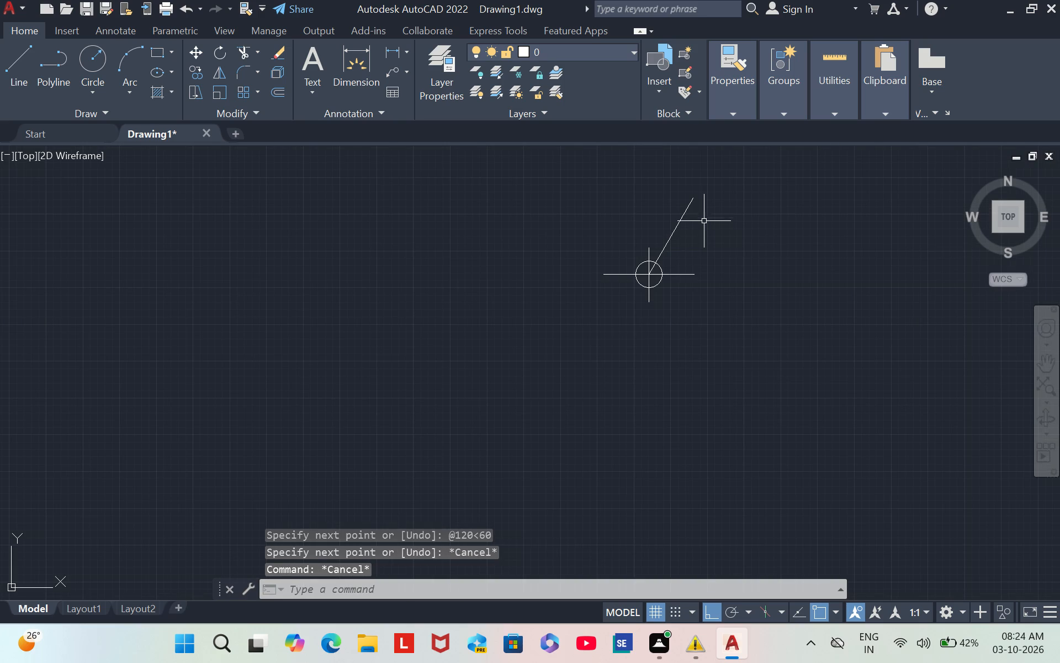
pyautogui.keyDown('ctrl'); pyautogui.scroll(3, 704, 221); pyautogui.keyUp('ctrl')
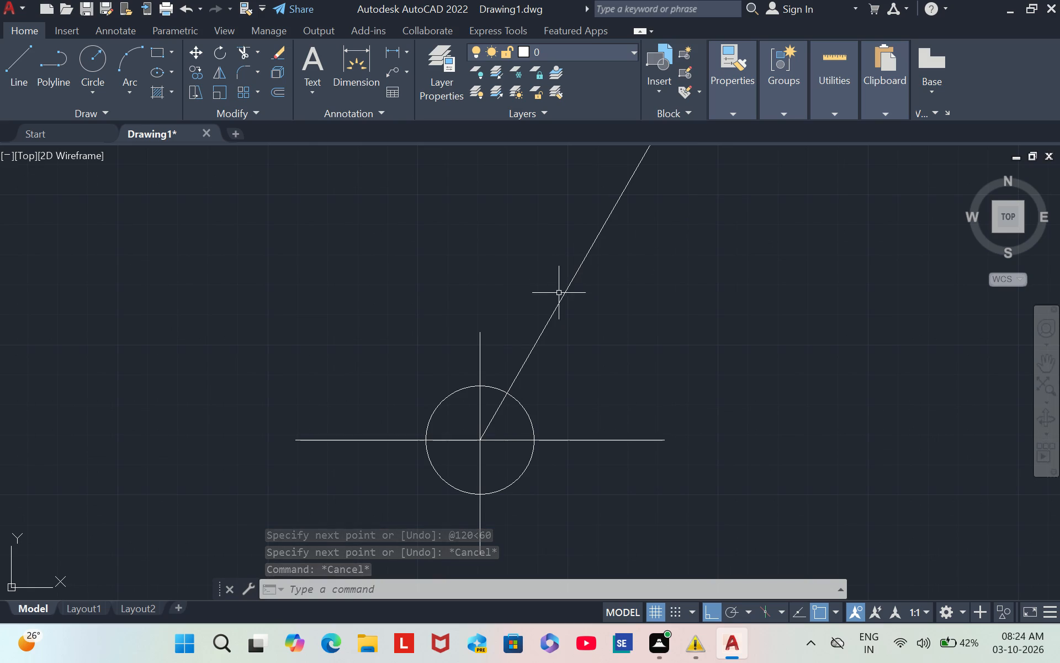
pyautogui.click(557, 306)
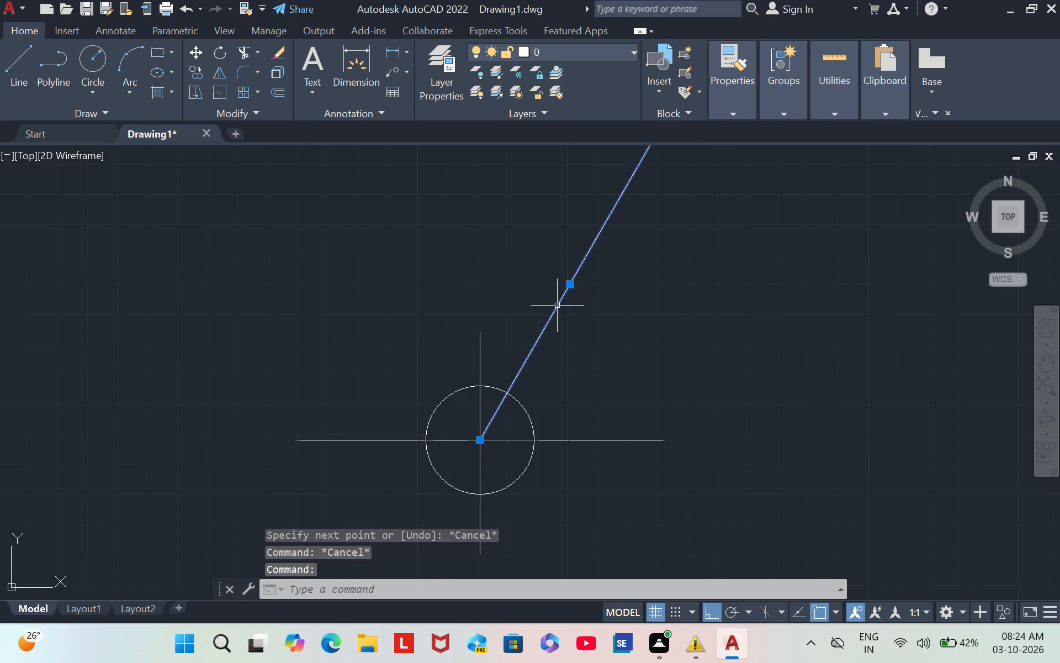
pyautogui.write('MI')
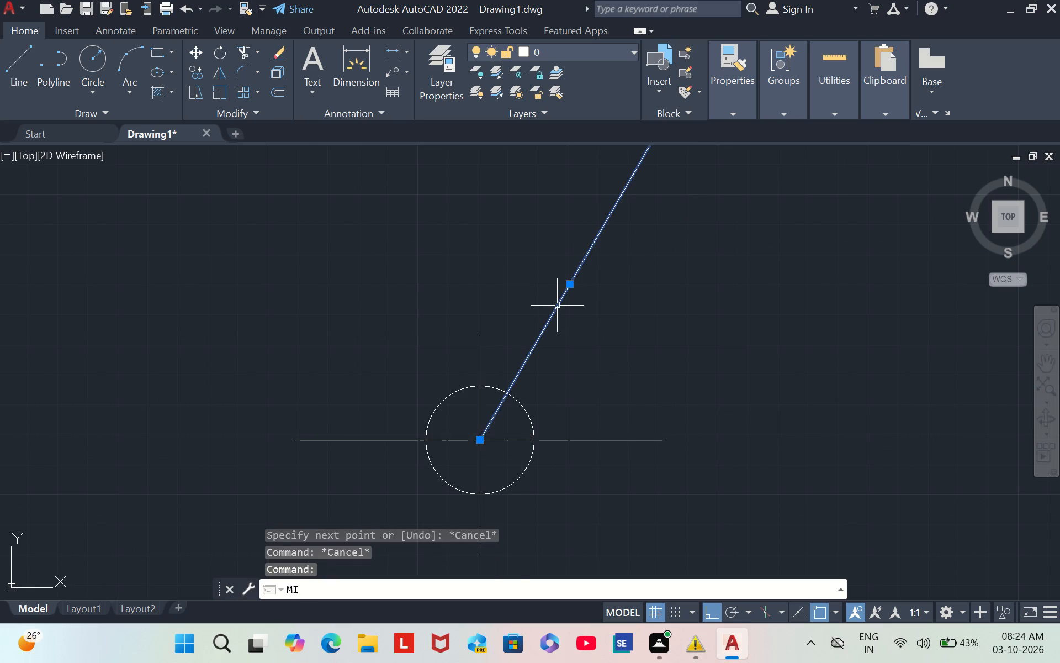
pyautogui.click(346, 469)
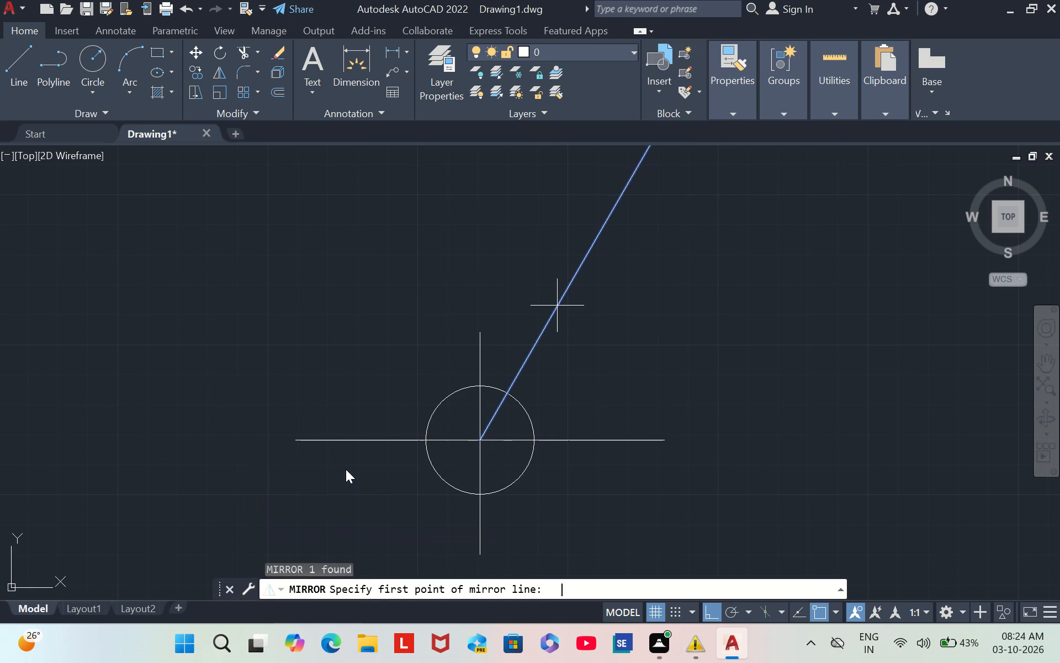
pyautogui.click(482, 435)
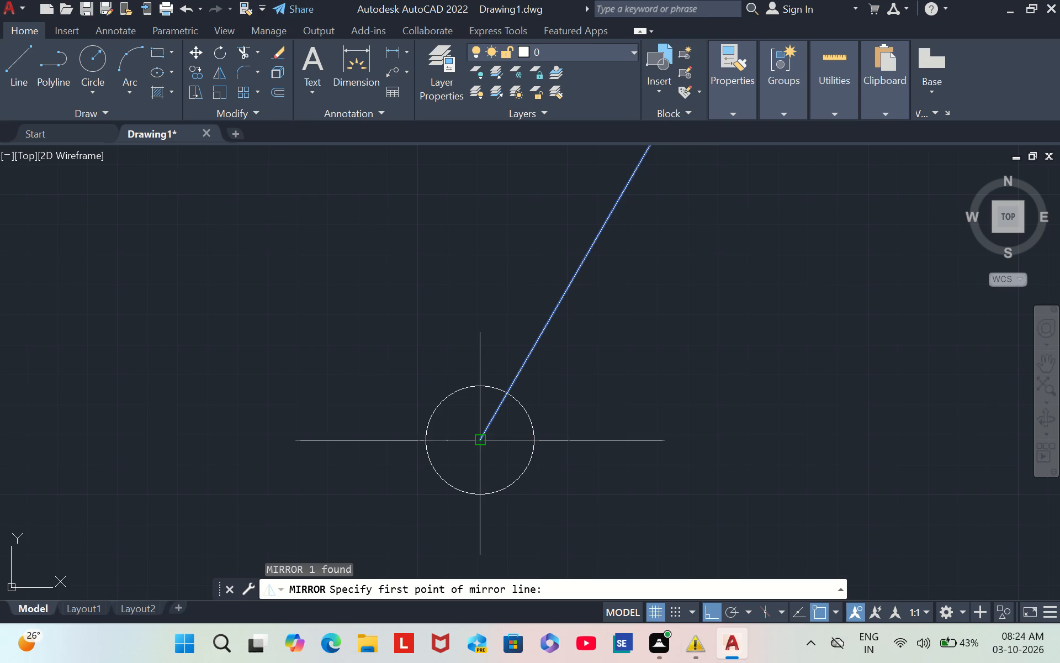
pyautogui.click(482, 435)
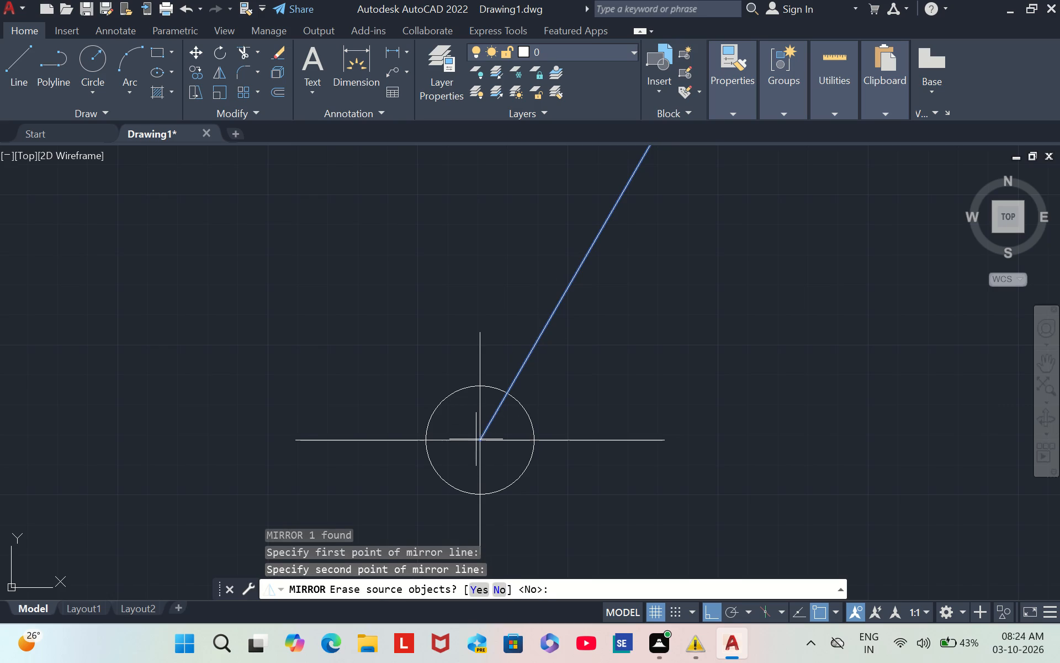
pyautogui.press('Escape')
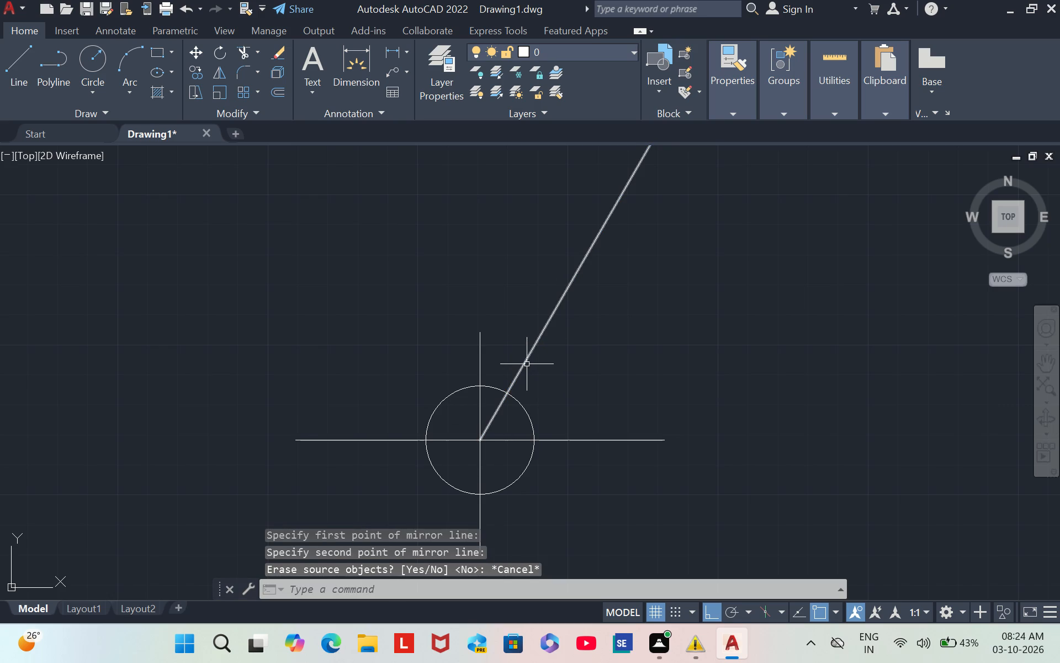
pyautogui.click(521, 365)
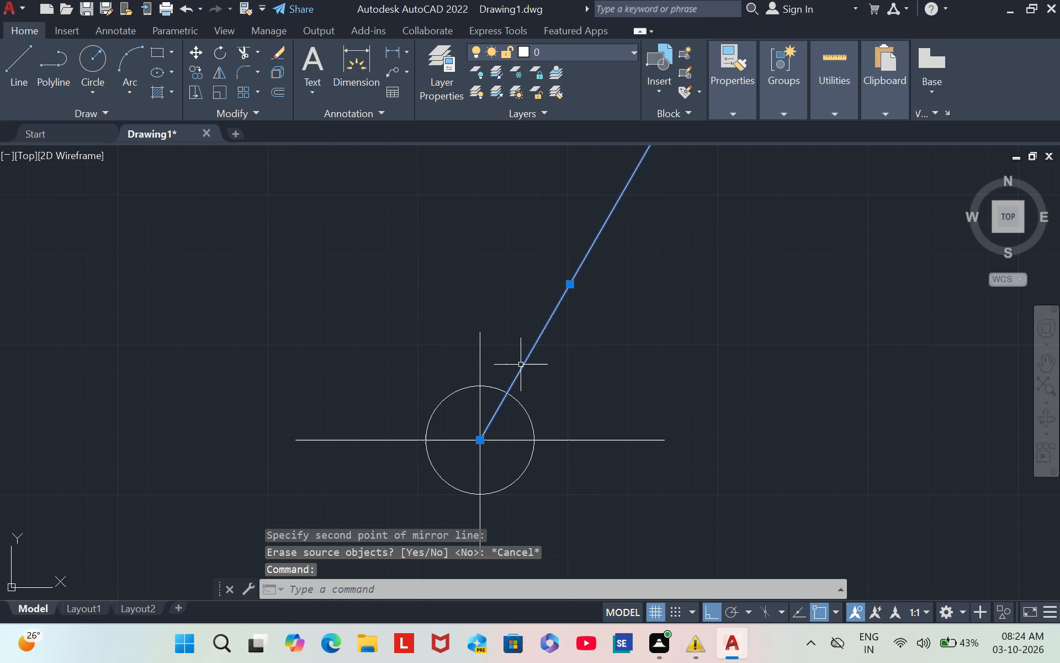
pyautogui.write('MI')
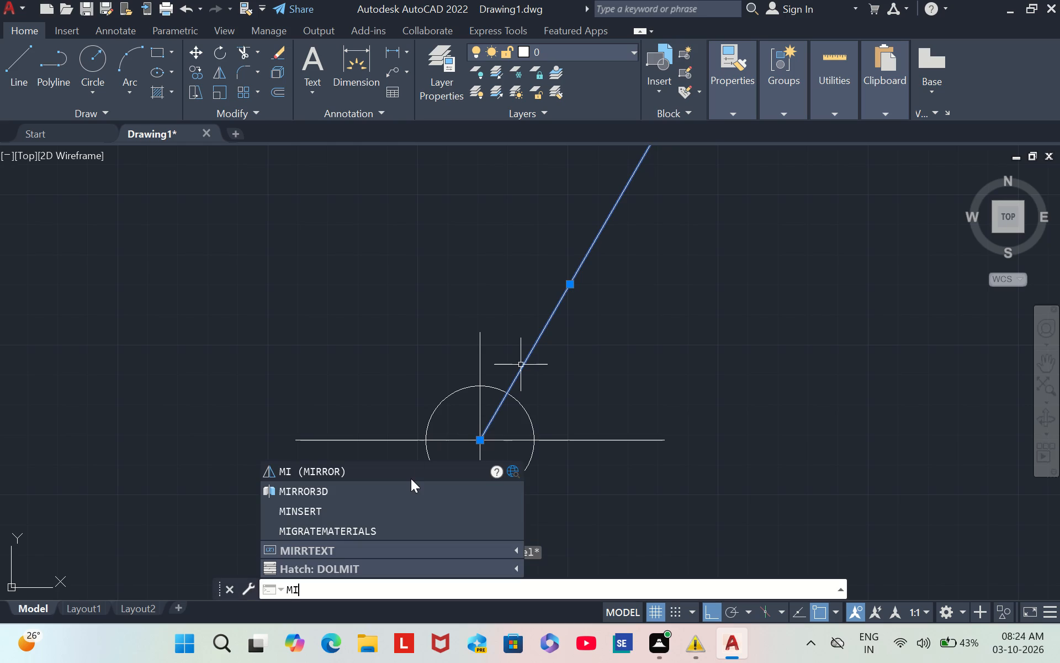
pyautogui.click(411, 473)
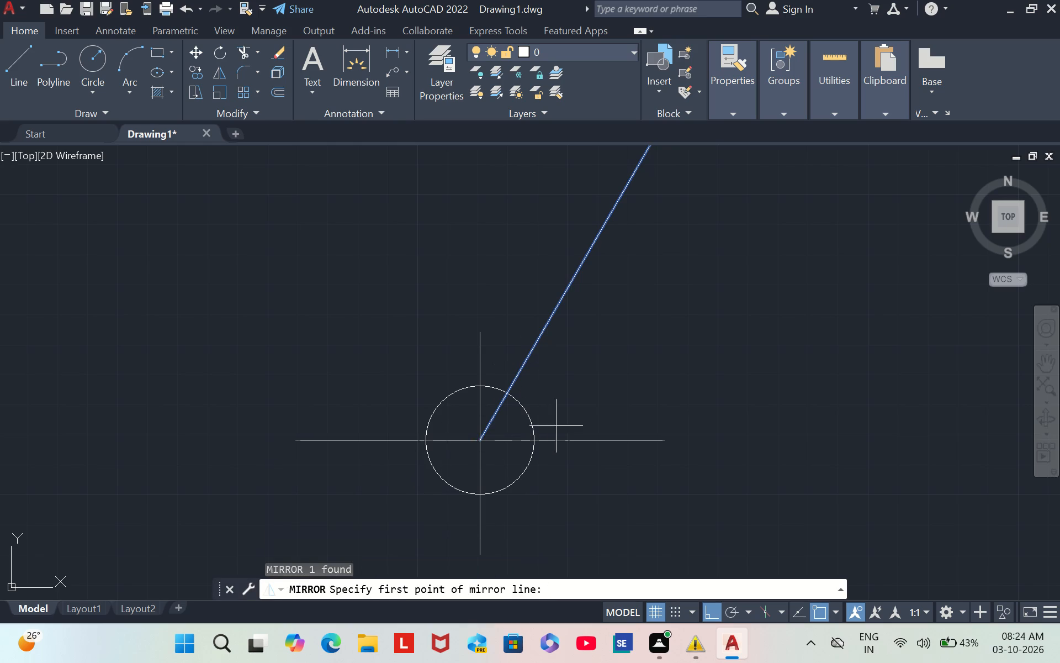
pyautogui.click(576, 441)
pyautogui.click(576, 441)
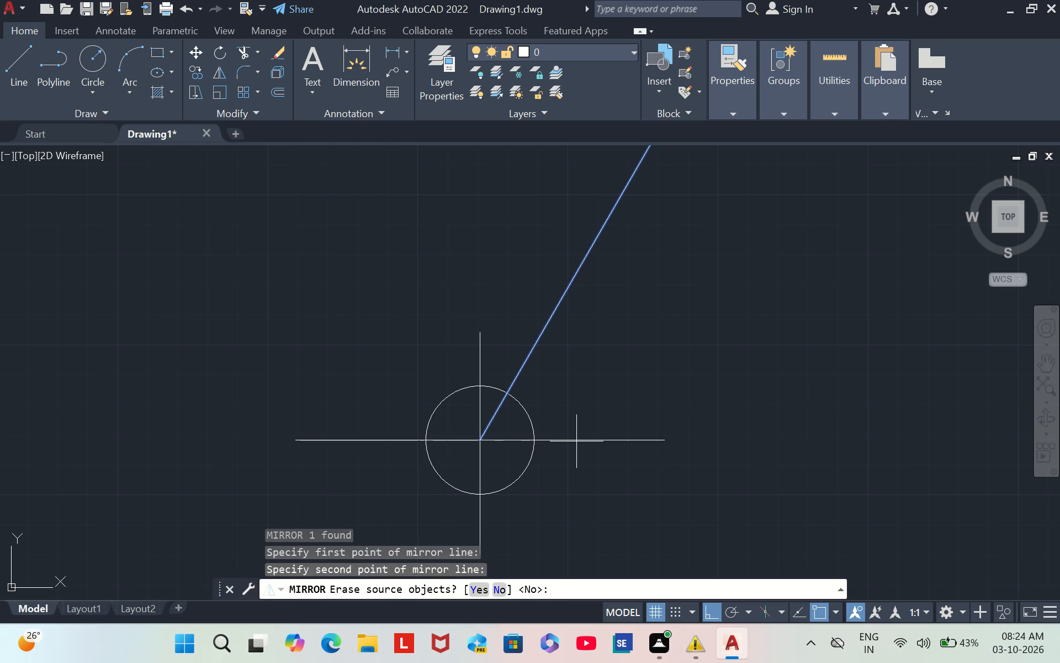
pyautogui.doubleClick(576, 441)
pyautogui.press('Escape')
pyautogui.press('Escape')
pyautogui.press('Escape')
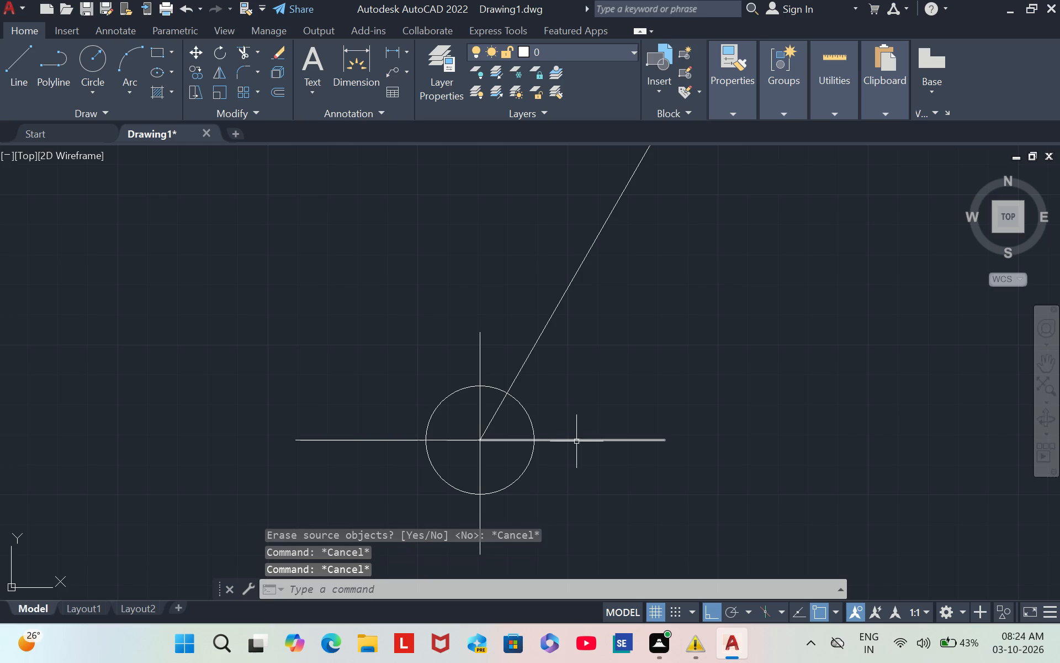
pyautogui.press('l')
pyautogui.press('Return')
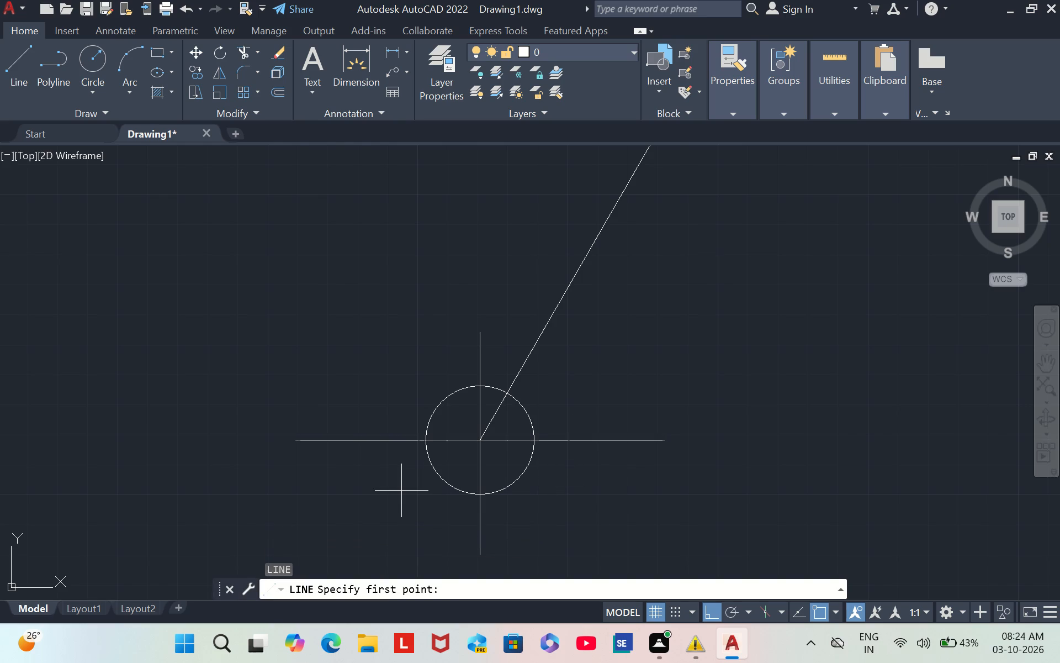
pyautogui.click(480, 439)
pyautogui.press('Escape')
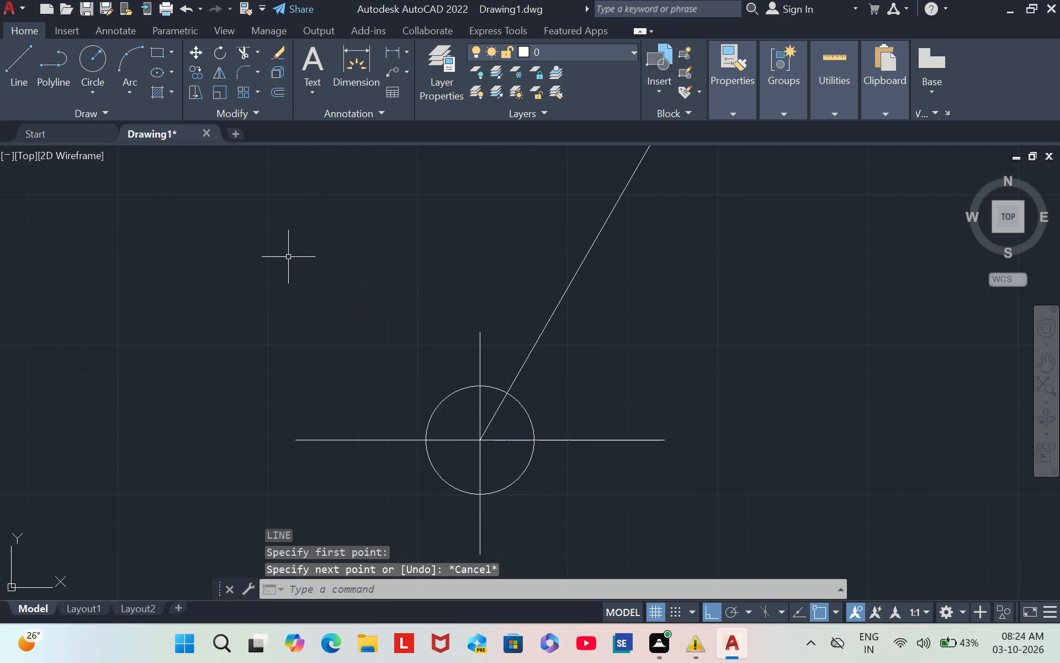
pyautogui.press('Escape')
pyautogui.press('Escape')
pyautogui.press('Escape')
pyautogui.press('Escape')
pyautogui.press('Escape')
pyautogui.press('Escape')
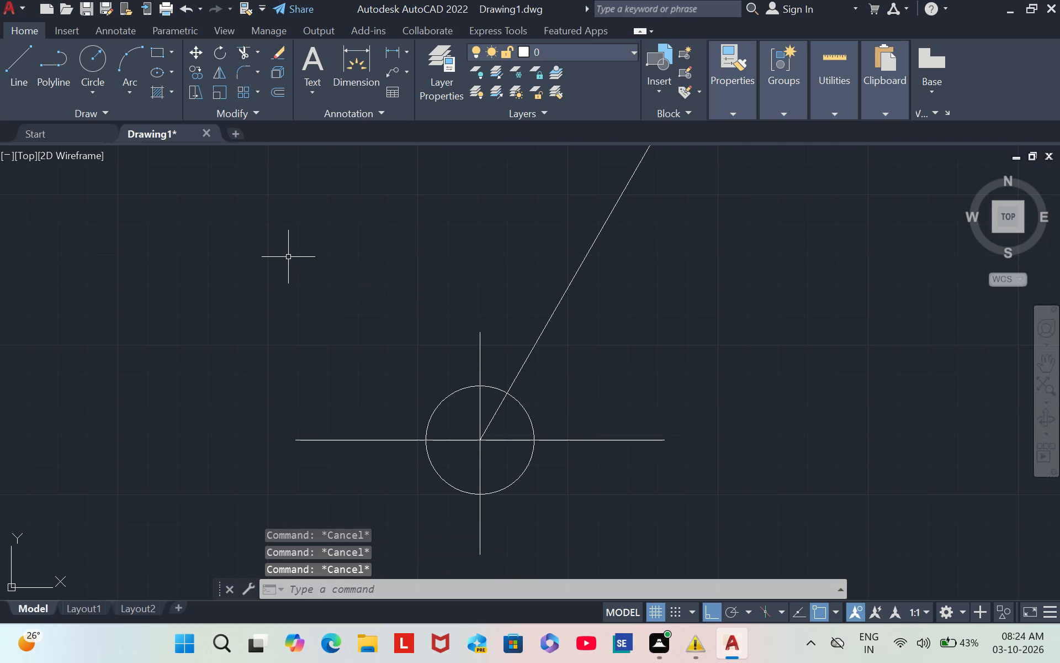
# Turn Ortho off and draw a second line from the circle's centre, 120 units long at 60 degrees.
pyautogui.click(720, 619)
pyautogui.press('l')
pyautogui.press('Return')
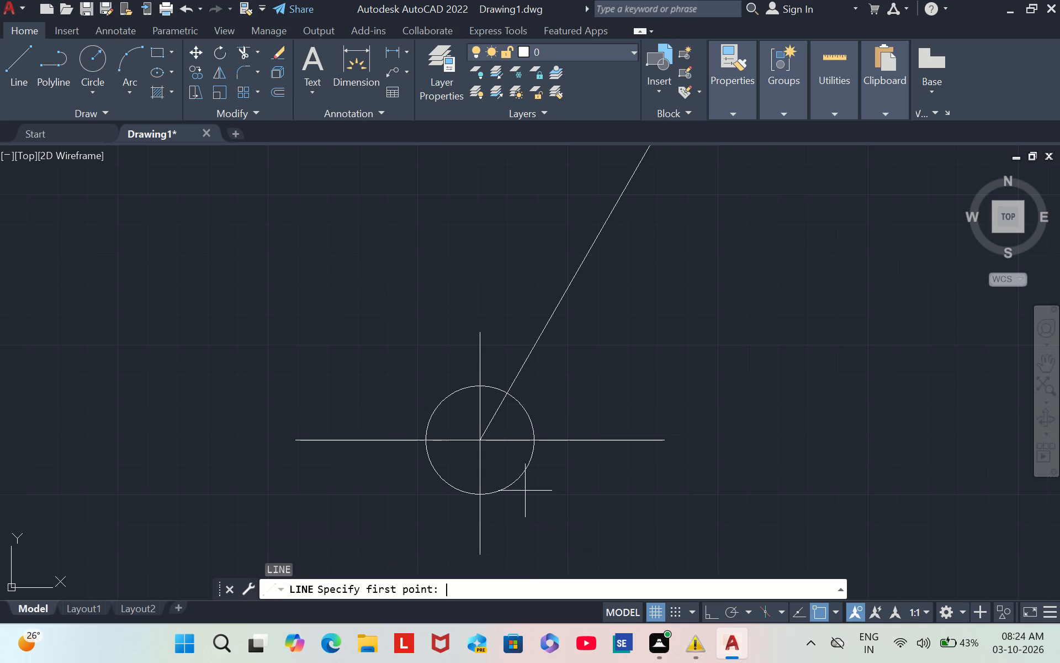
pyautogui.click(478, 438)
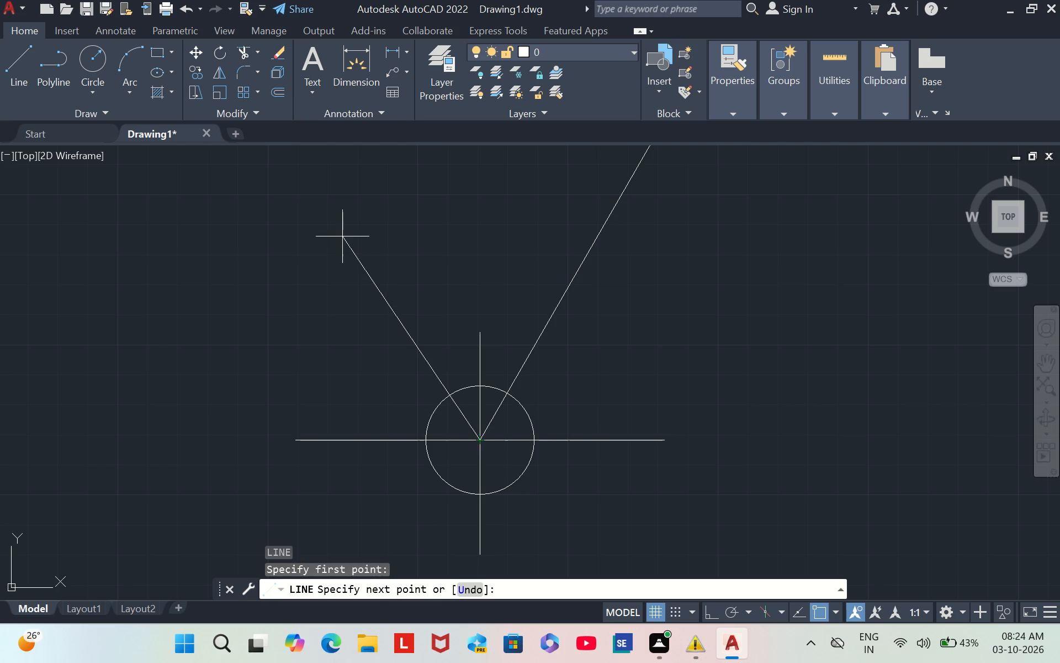
pyautogui.hotkey('shift', '@')
pyautogui.write('120')
pyautogui.press('shift+less')
pyautogui.write('60')
pyautogui.press('Return')
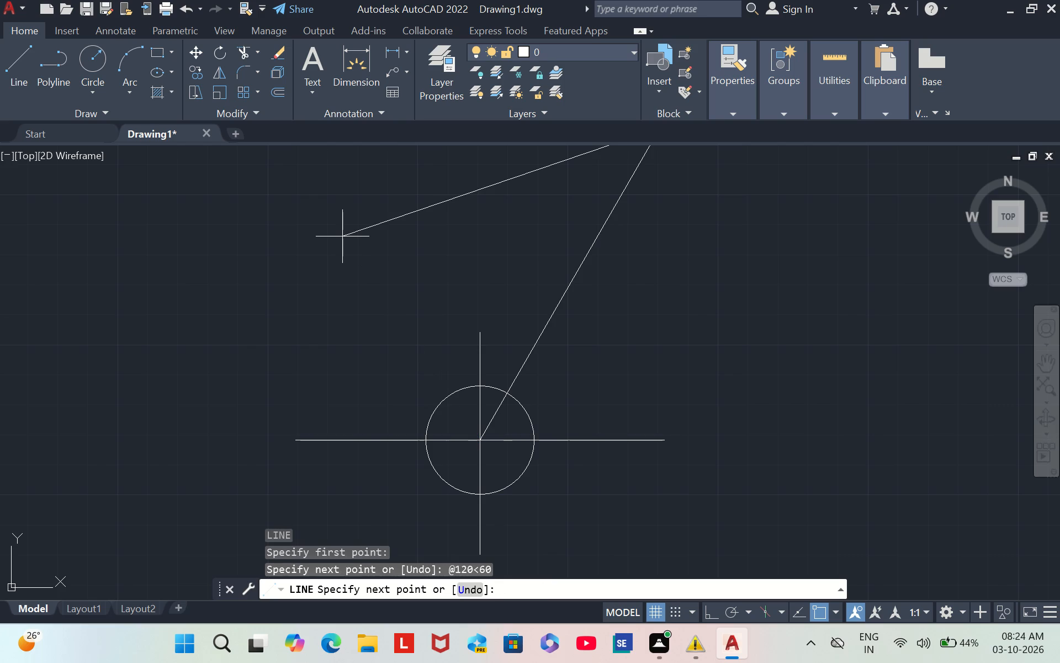
pyautogui.press('Escape')
pyautogui.press('Escape')
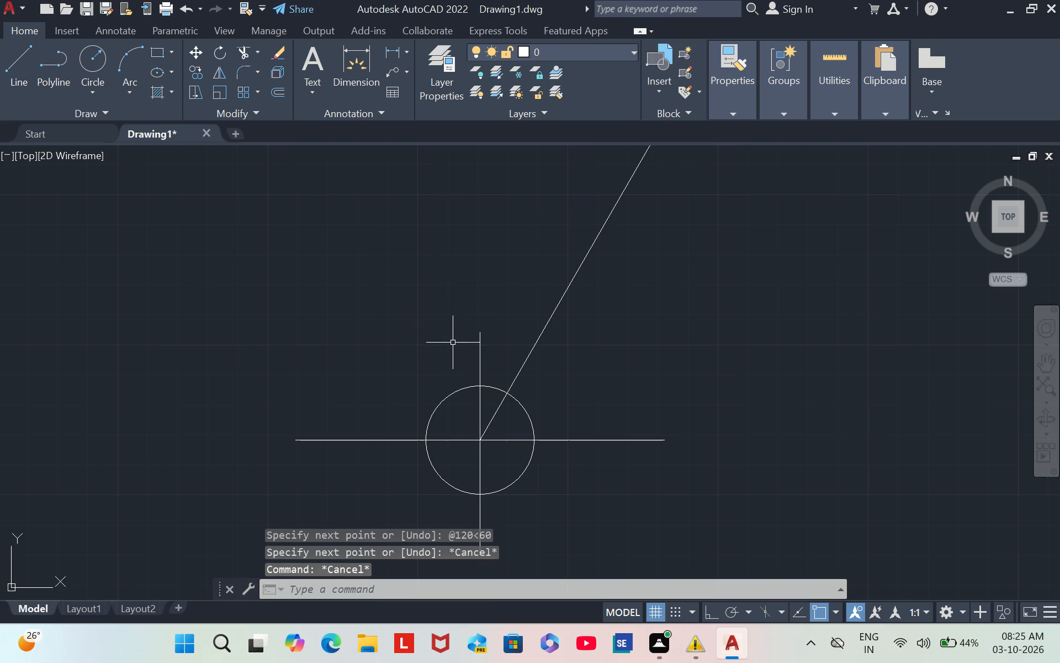
# Draw a third line from the circle's centre, again 120 units long at 60 degrees.
pyautogui.keyDown('ctrl'); pyautogui.scroll(-2, 453, 343); pyautogui.keyUp('ctrl')
pyautogui.keyDown('ctrl'); pyautogui.scroll(2, 454, 343); pyautogui.keyUp('ctrl')
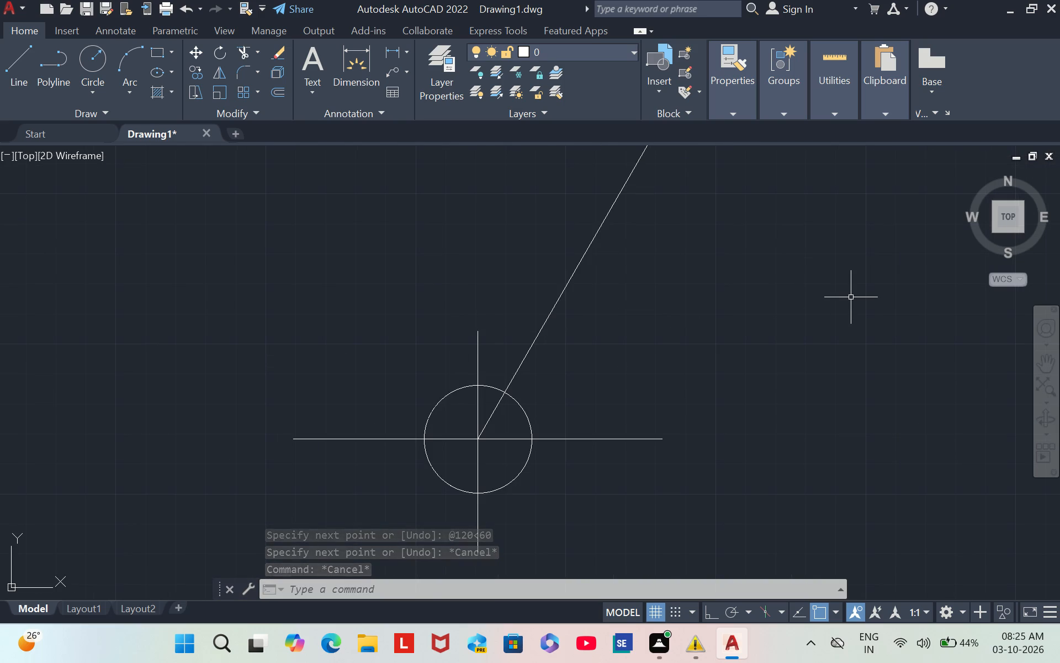
pyautogui.press('l')
pyautogui.press('Return')
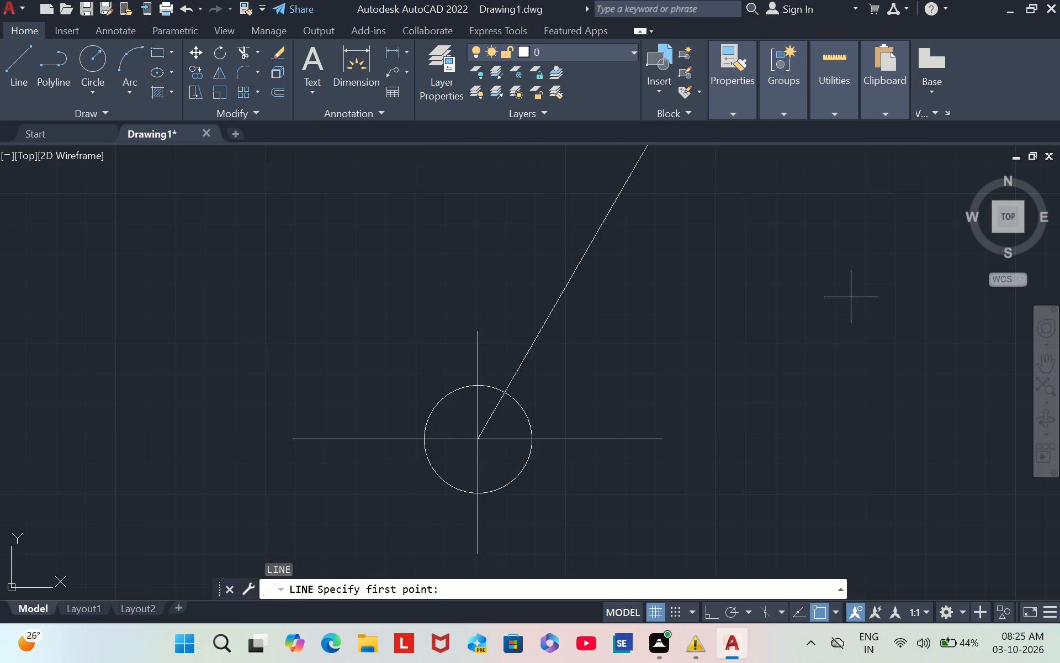
pyautogui.click(477, 436)
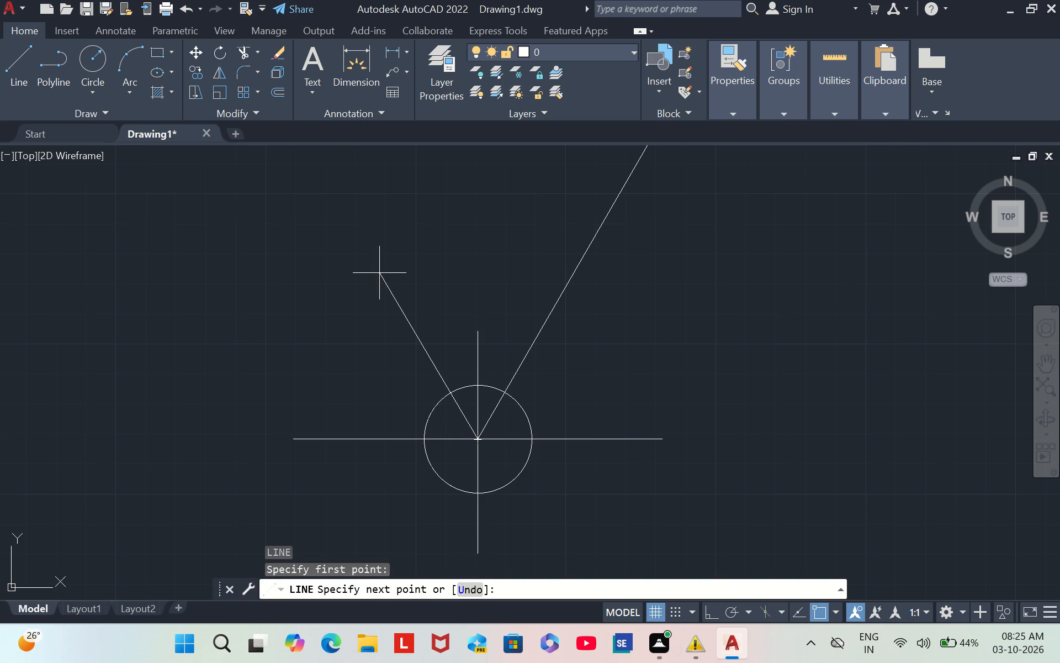
pyautogui.write('@12')
pyautogui.press('0')
pyautogui.write('<60')
pyautogui.press('Return')
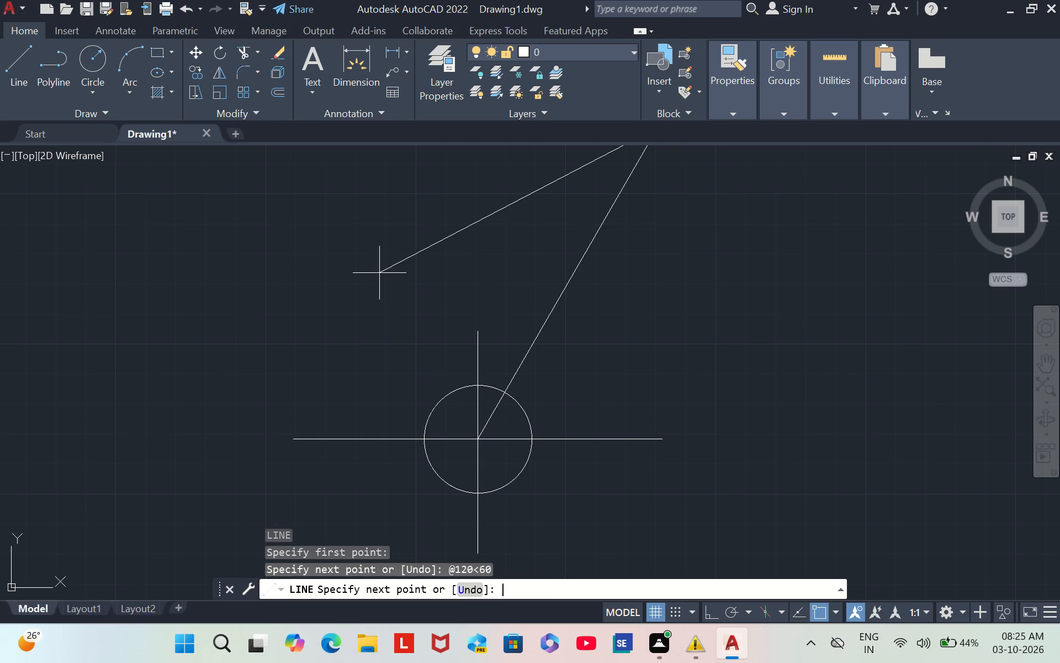
pyautogui.press('Escape')
pyautogui.press('Escape')
pyautogui.press('Escape')
pyautogui.press('Escape')
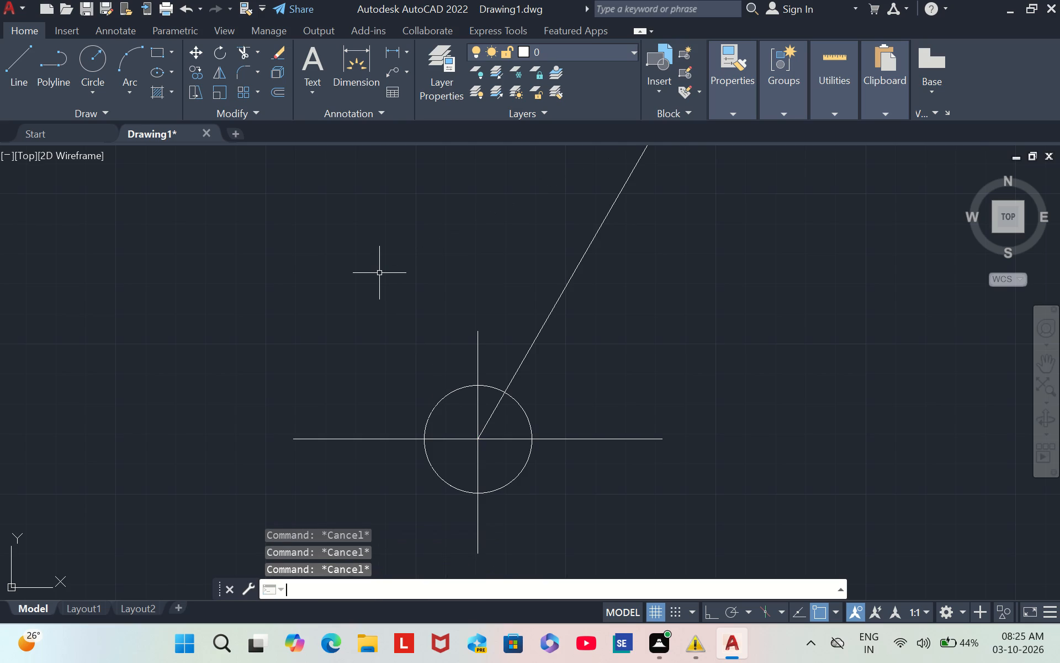
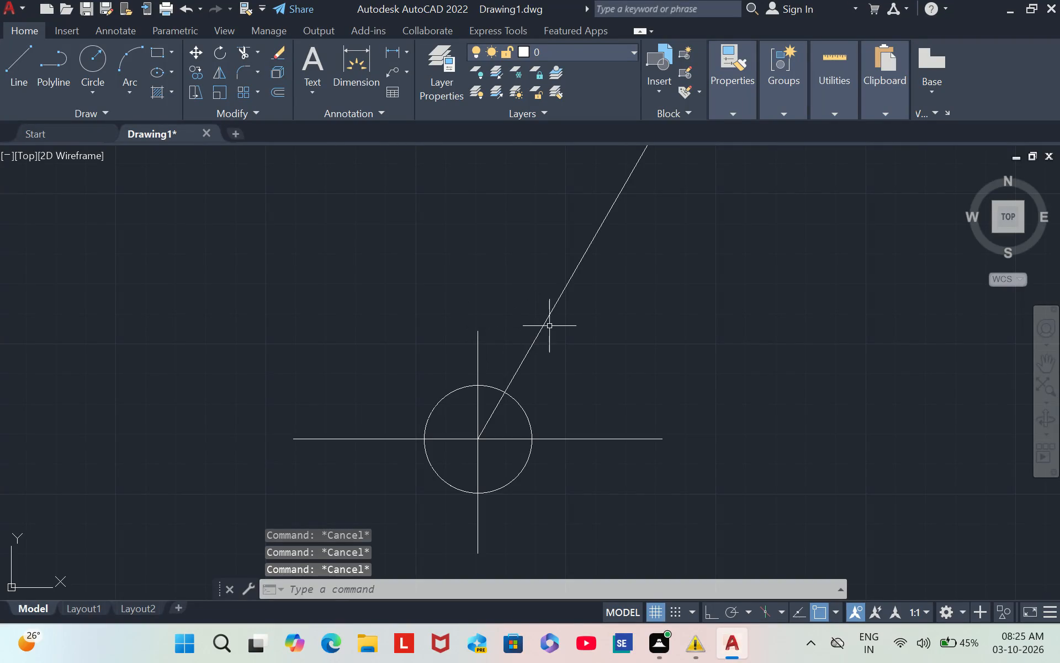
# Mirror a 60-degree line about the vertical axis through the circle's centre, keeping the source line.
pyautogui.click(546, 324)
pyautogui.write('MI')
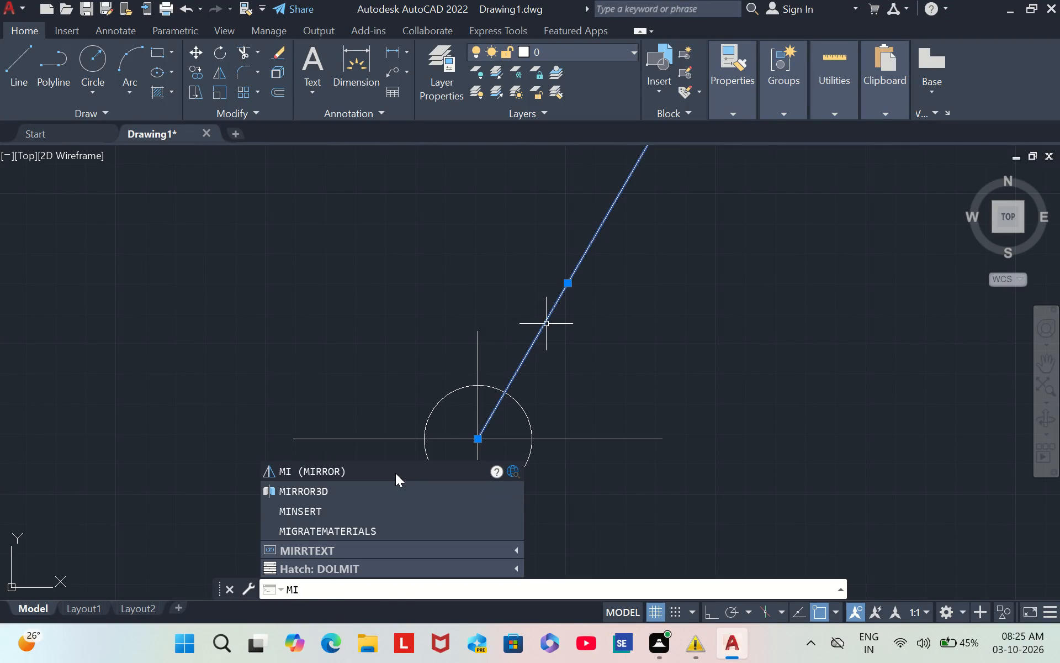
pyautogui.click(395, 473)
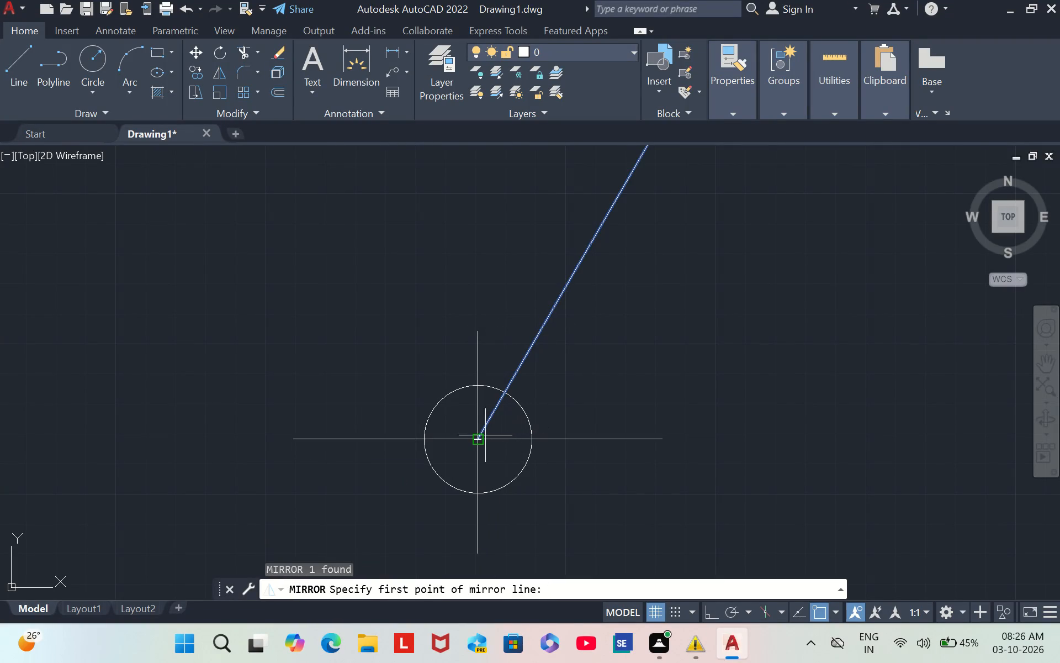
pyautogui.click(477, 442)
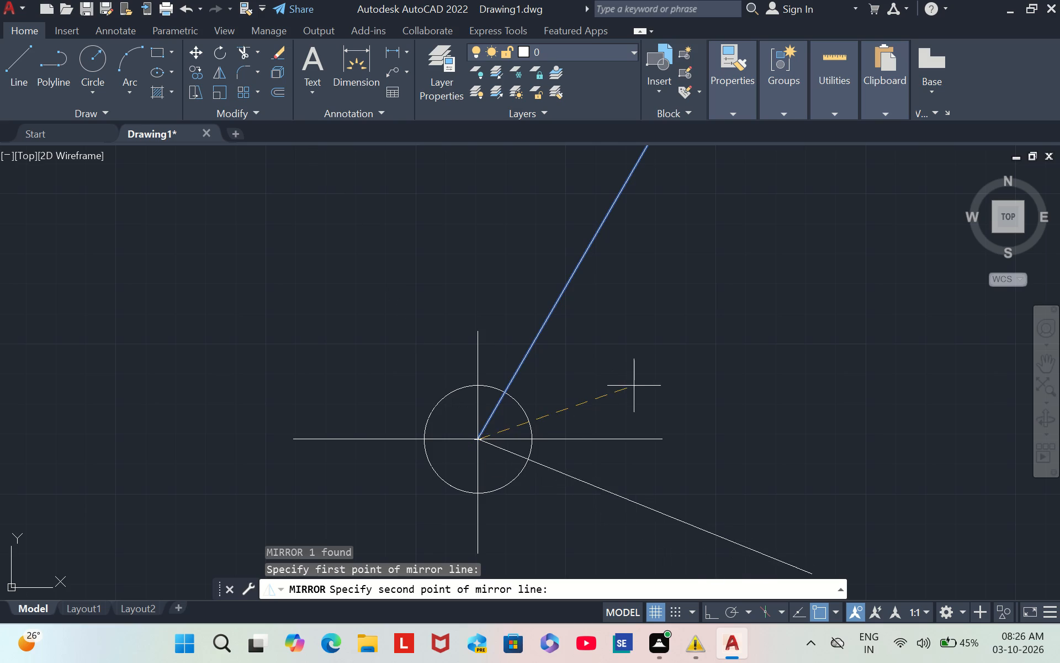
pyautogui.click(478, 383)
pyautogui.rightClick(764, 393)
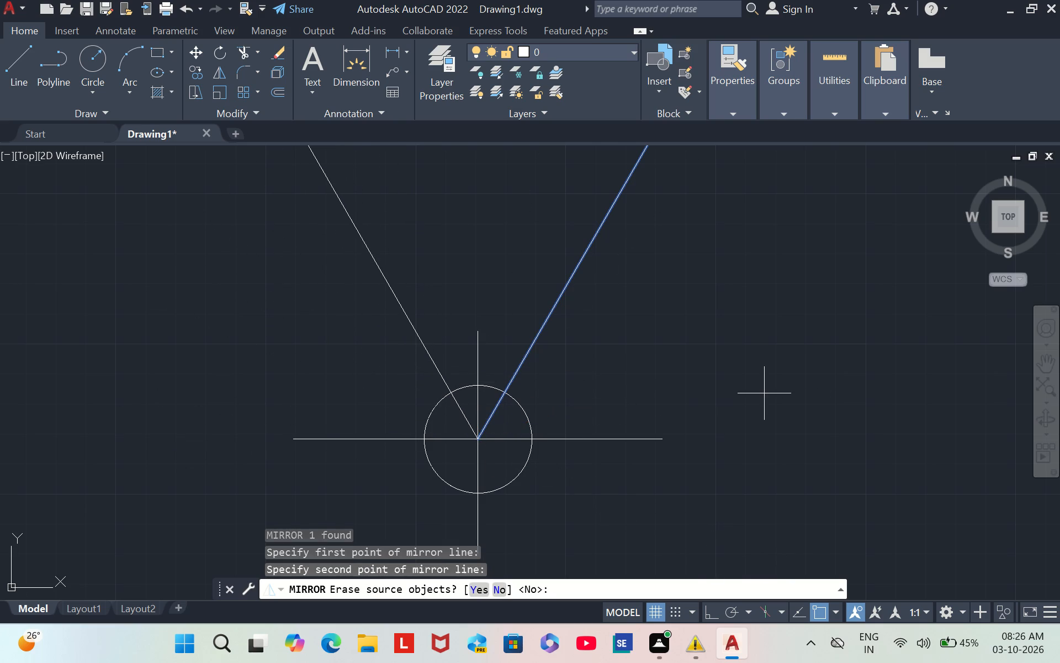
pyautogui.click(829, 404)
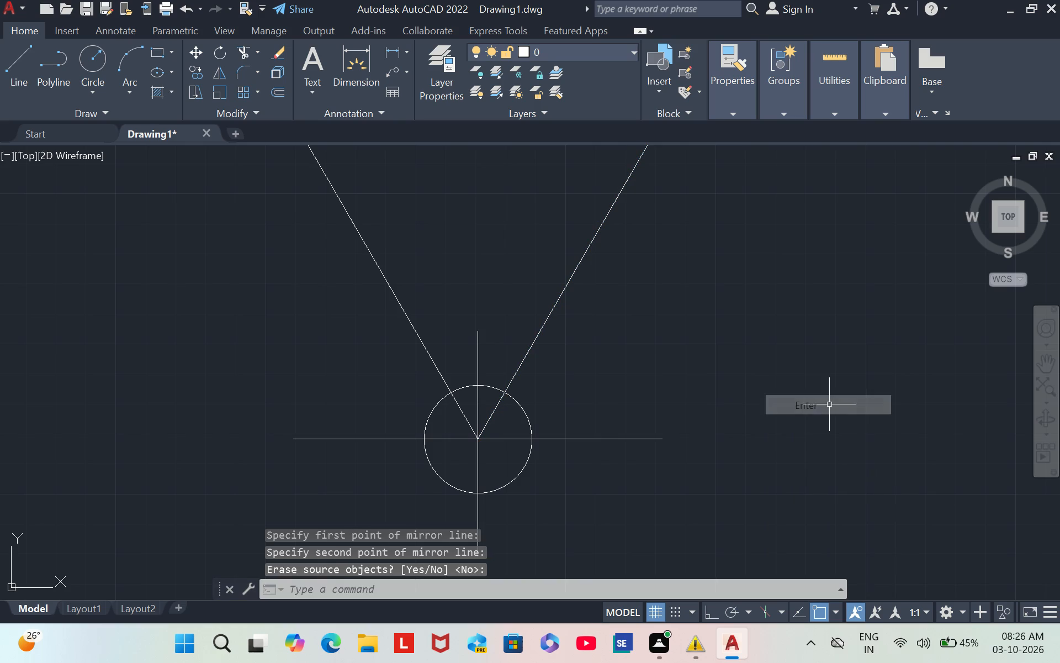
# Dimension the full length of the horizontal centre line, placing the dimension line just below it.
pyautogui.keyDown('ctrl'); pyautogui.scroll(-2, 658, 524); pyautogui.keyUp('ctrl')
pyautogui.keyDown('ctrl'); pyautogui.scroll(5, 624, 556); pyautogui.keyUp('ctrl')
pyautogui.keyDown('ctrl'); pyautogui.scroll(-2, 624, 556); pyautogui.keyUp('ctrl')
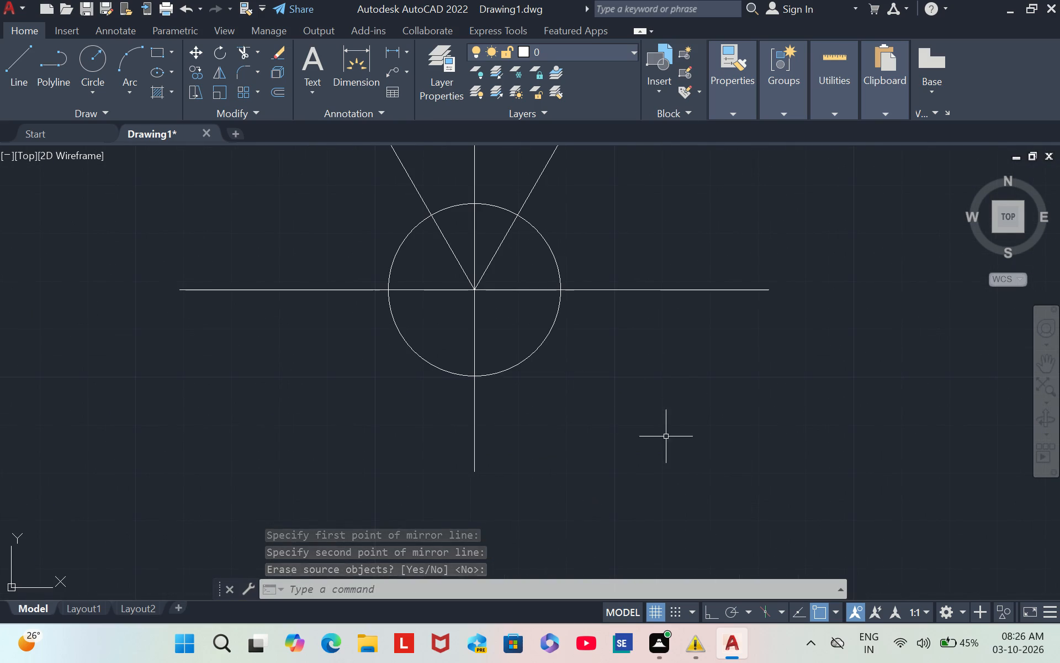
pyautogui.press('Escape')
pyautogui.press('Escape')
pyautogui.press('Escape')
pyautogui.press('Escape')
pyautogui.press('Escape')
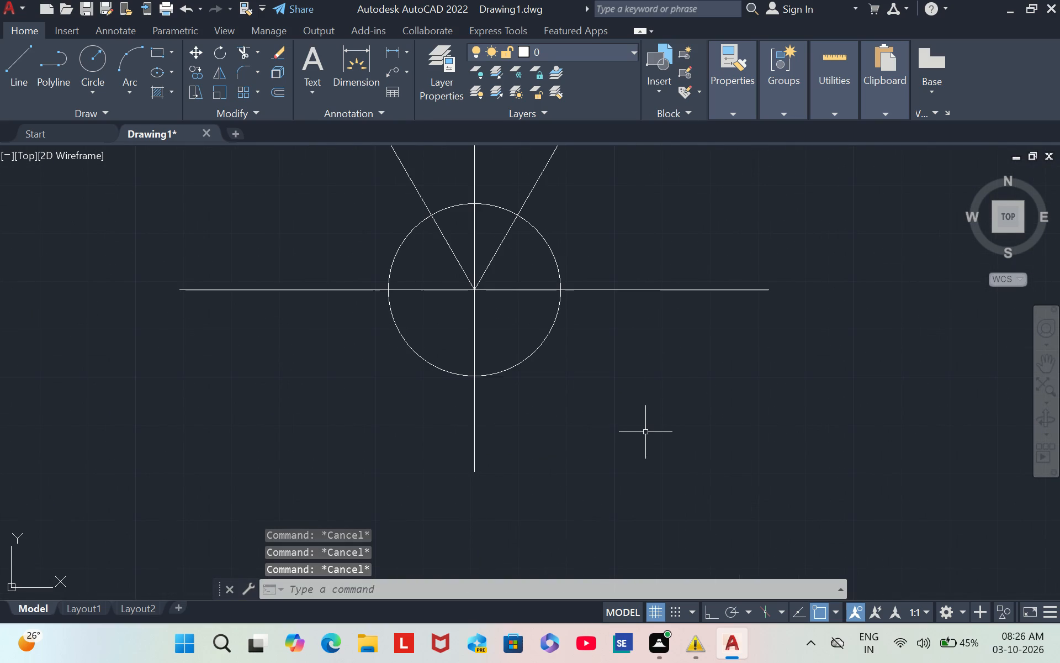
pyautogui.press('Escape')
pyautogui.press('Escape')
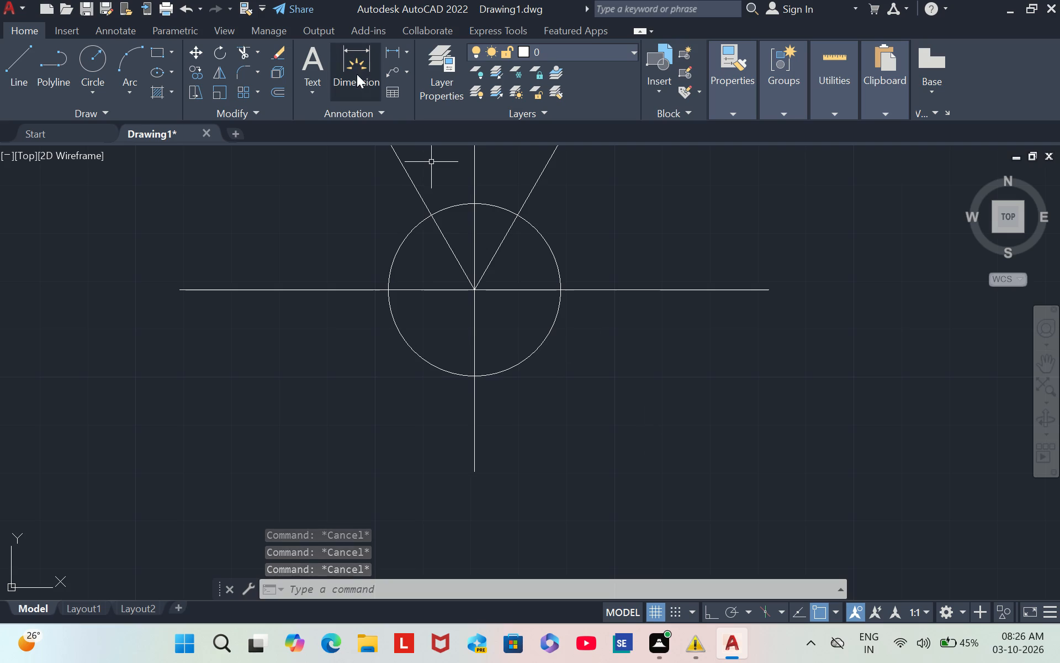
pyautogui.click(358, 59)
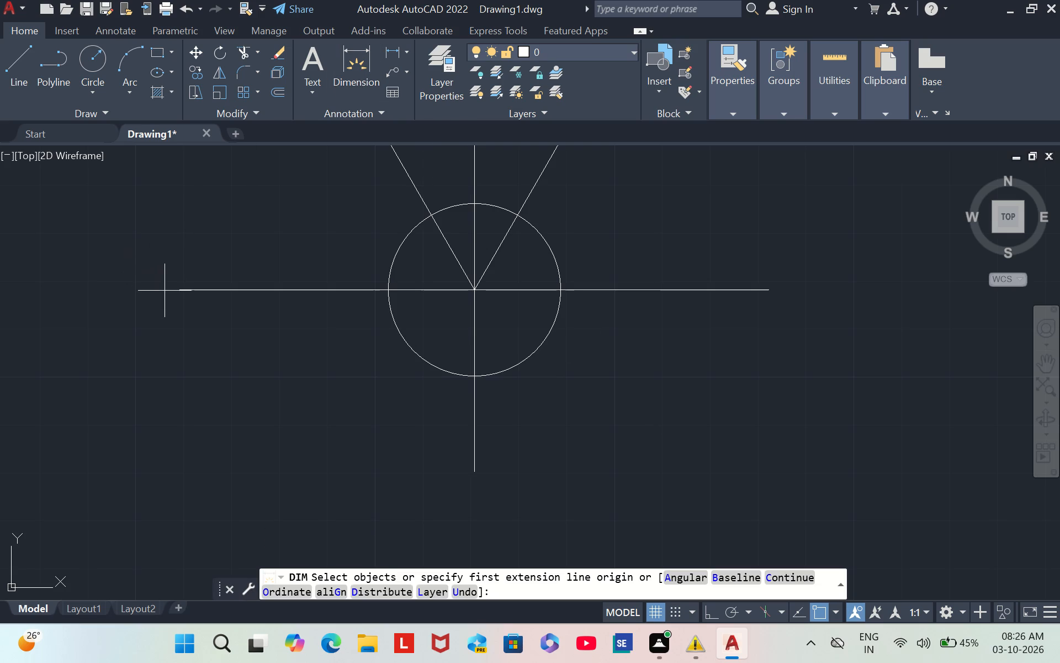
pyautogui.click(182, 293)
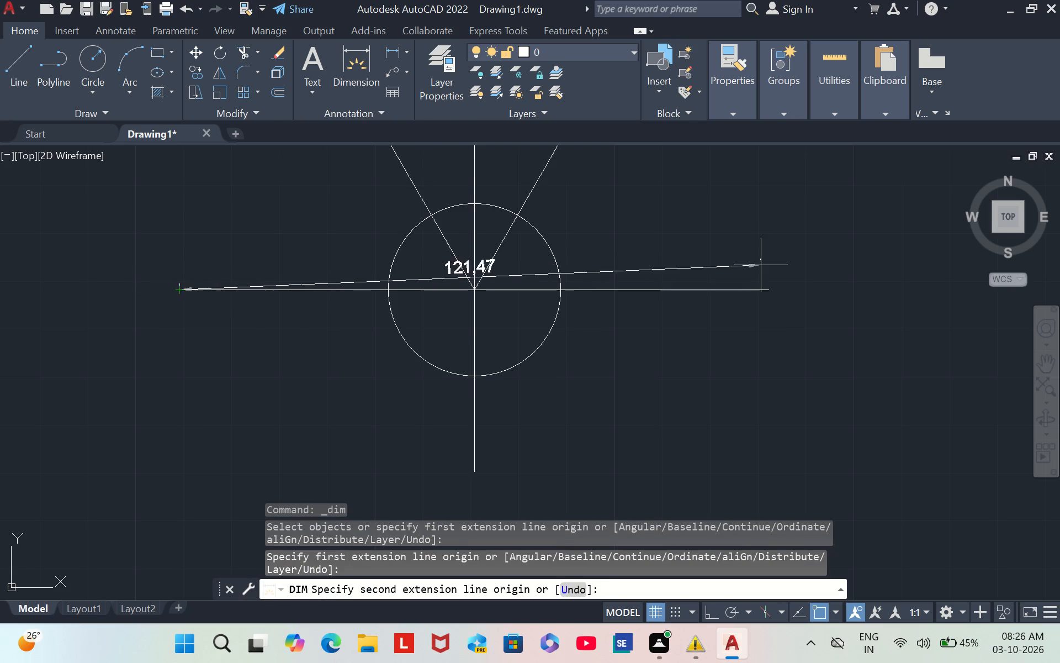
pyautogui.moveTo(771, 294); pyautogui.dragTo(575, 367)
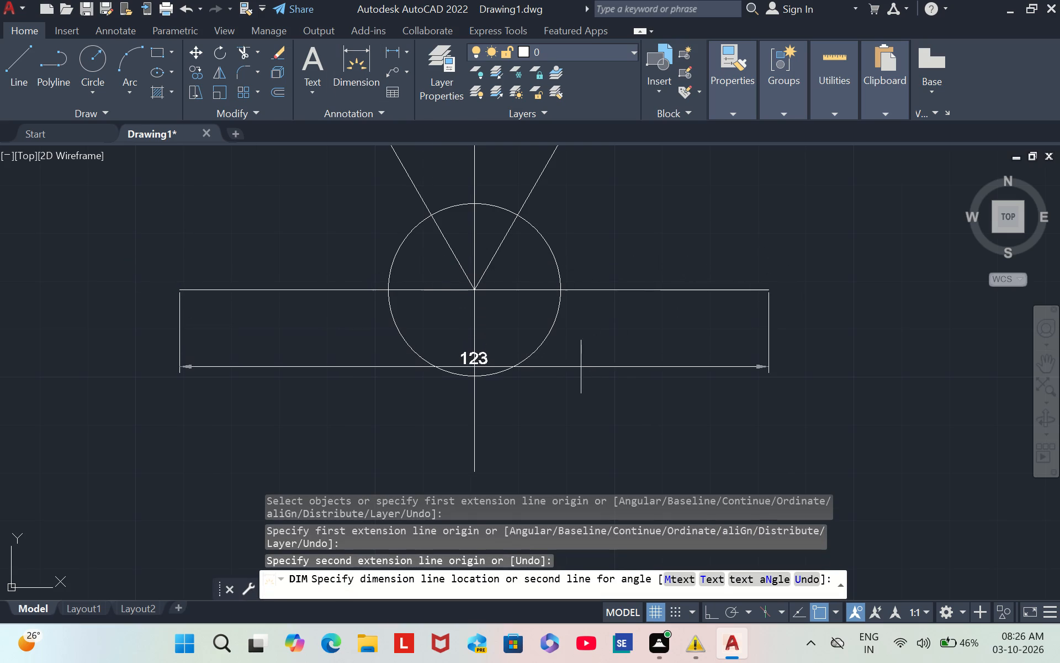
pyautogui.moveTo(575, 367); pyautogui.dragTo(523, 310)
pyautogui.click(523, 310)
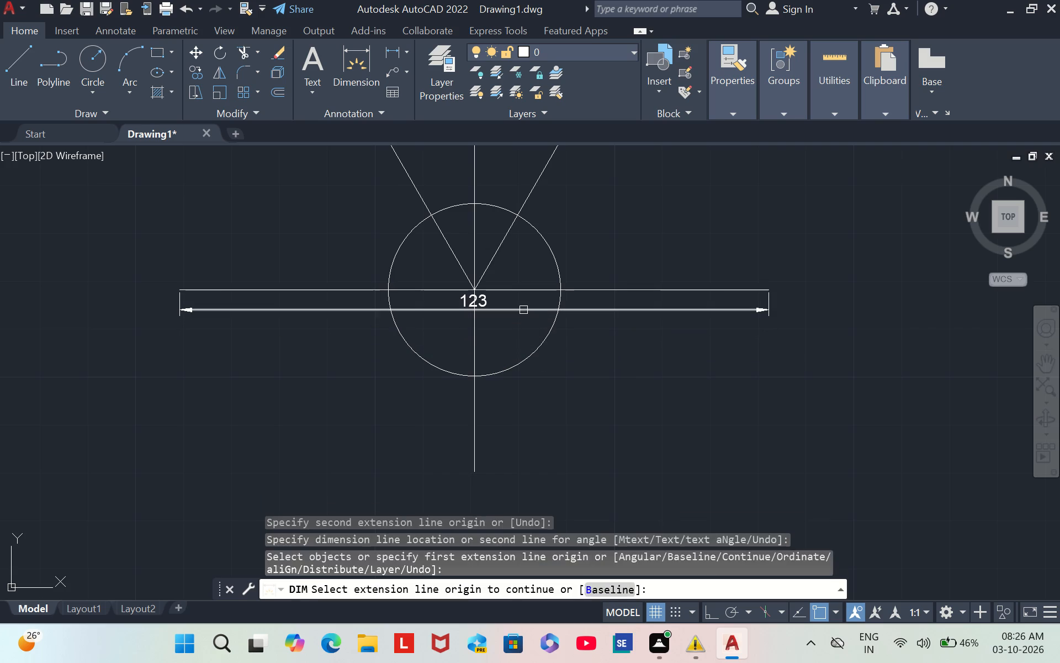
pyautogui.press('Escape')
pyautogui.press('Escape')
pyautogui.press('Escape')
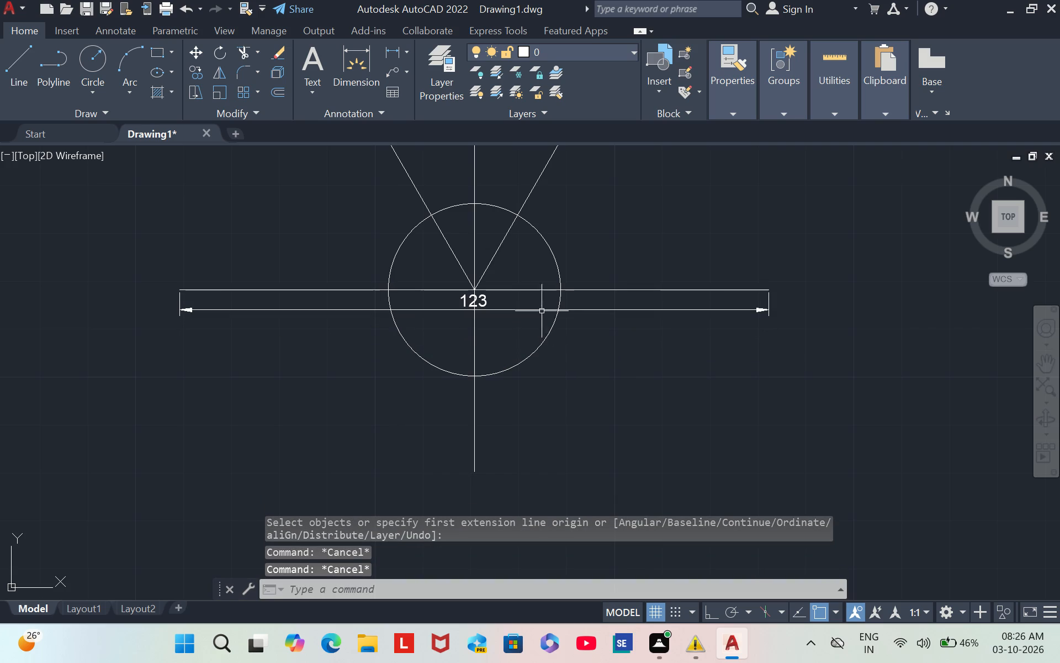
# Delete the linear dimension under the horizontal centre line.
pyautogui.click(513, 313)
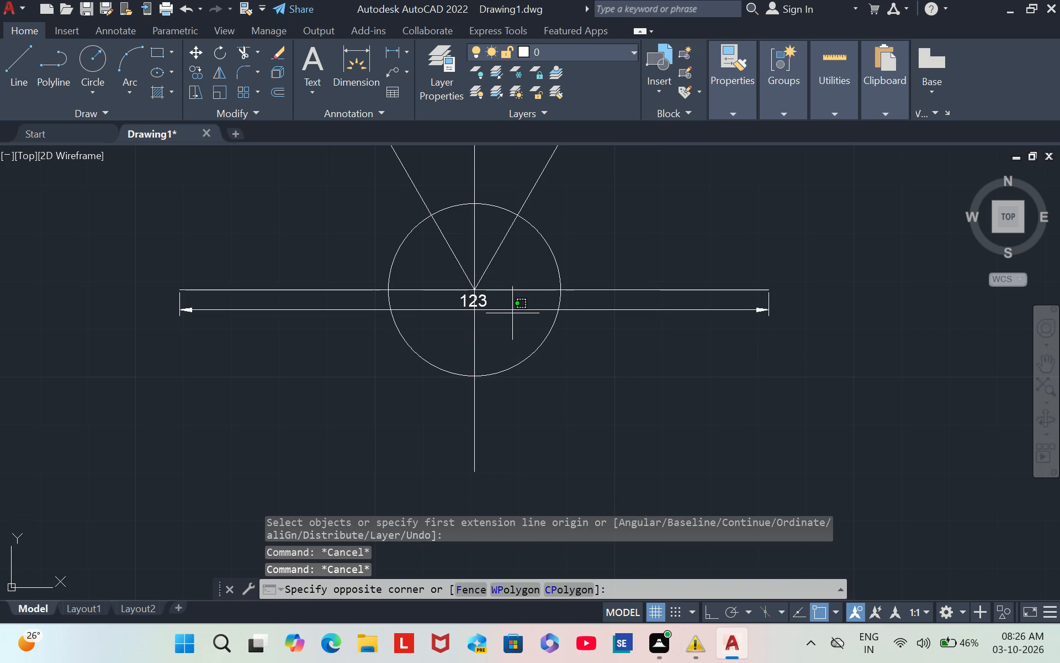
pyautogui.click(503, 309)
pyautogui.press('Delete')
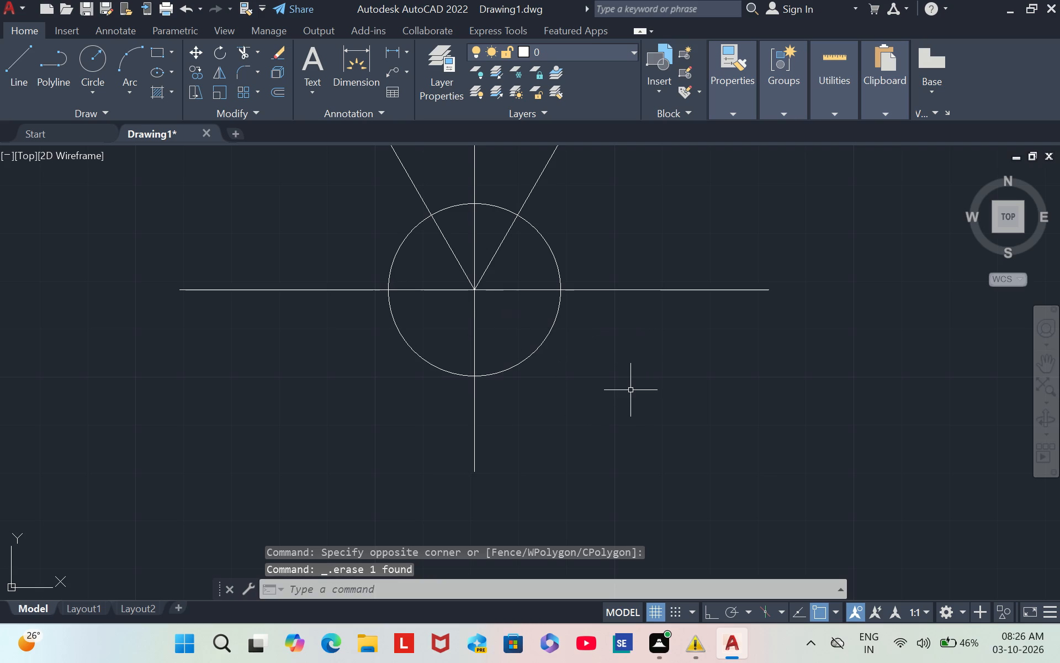
# Turn Ortho on during a line started at the horizontal centre line's left end, and abandon that line.
pyautogui.press('l')
pyautogui.press('Return')
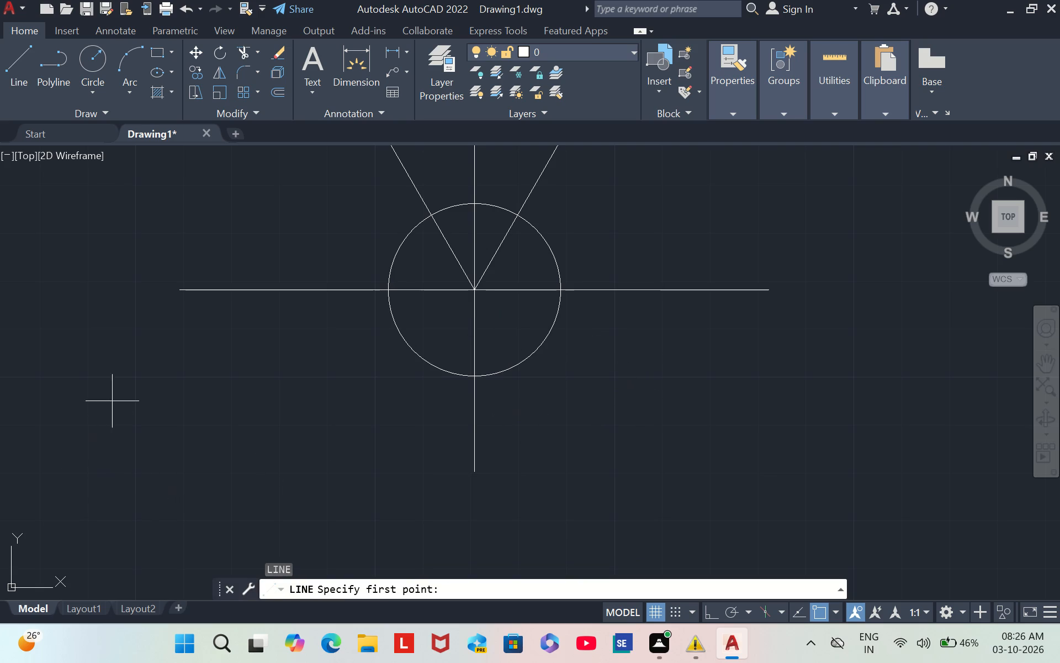
pyautogui.click(183, 290)
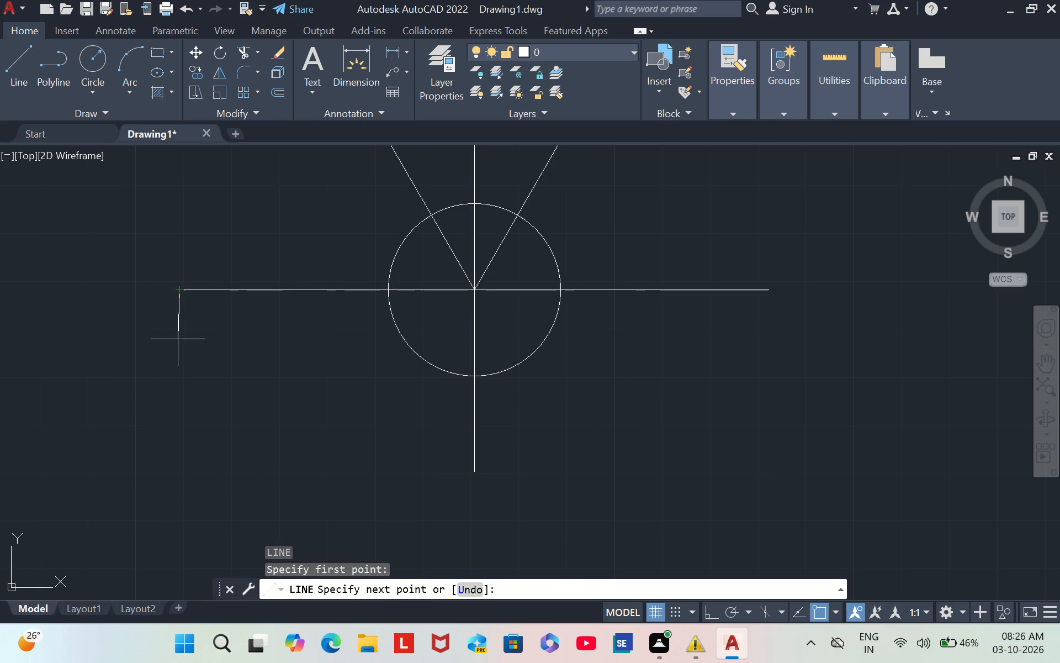
pyautogui.click(703, 615)
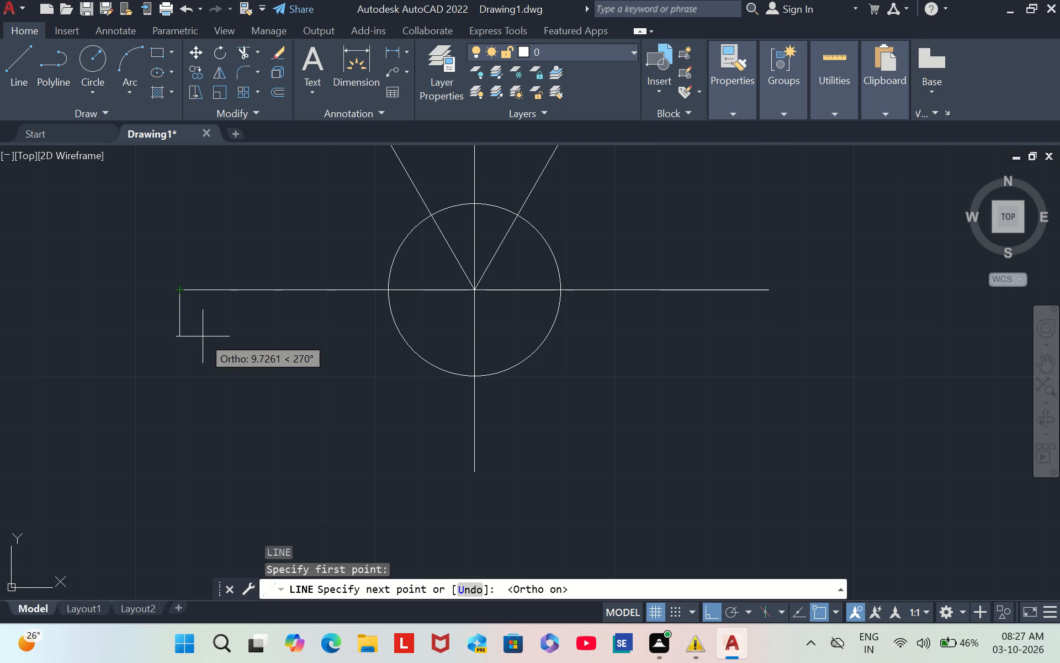
pyautogui.press('Escape')
pyautogui.press('Escape')
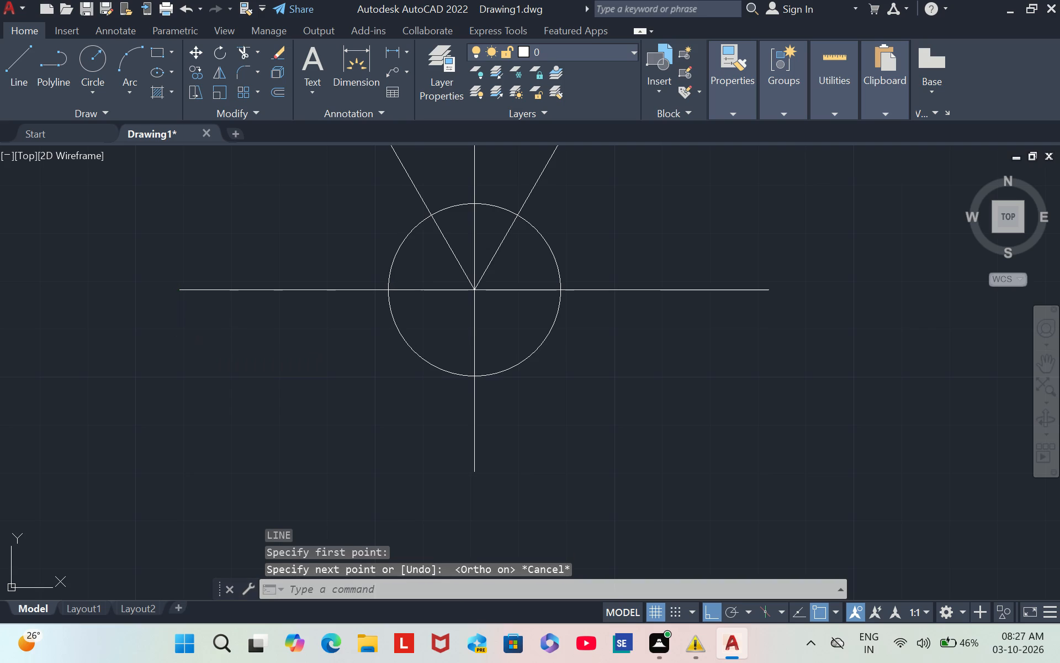
# Delete the 36-diameter circle.
pyautogui.click(396, 268)
pyautogui.click(385, 267)
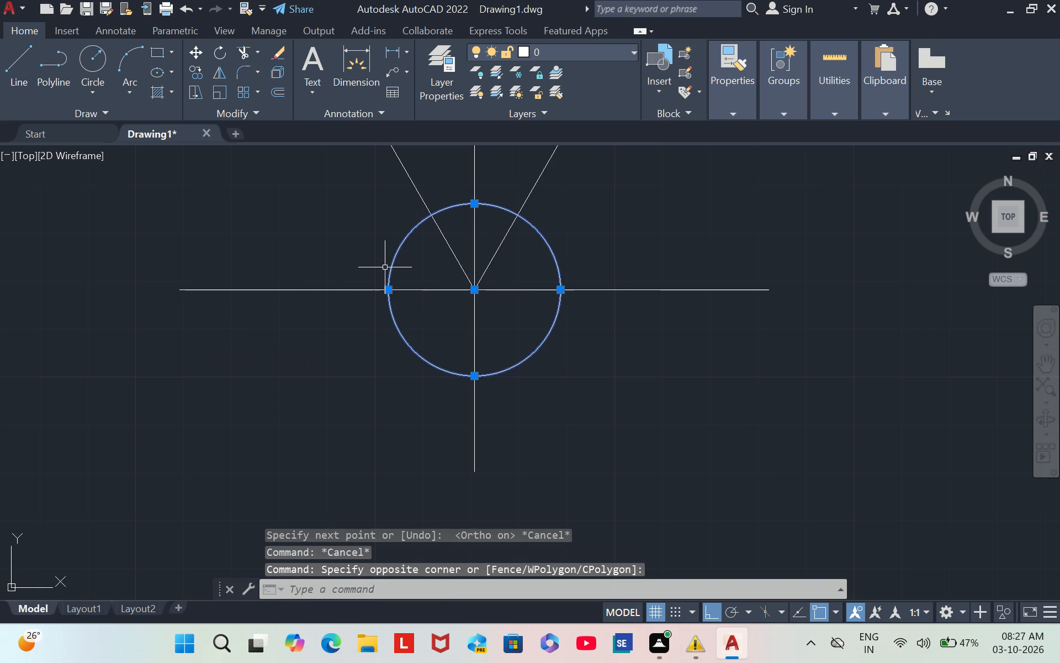
pyautogui.press('Delete')
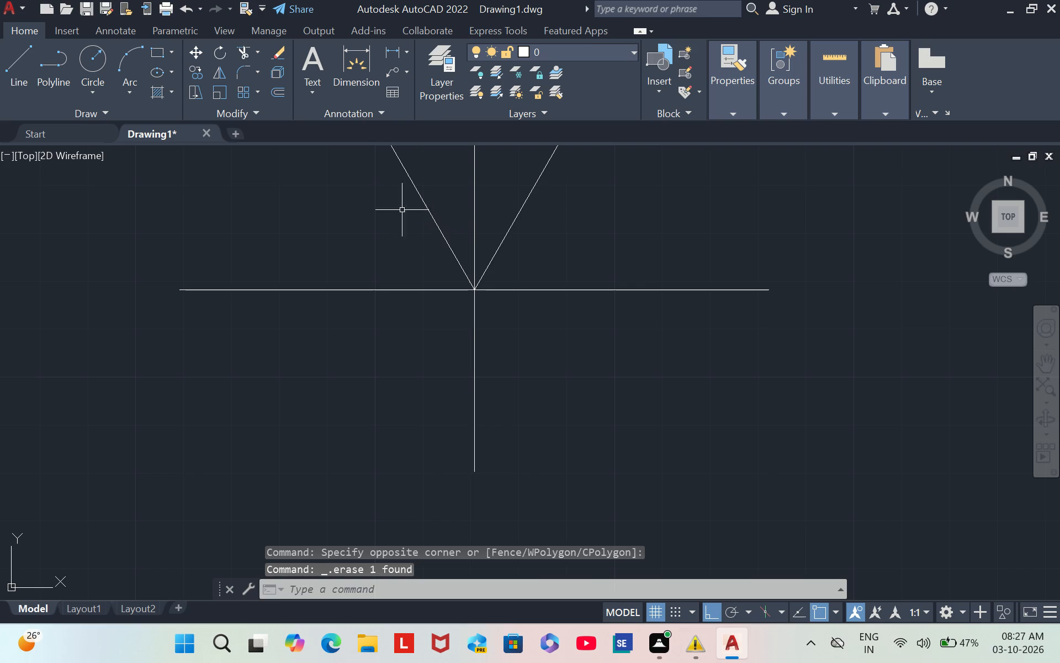
# Delete the three overlapping 60-degree lines and their mirrored copy, leaving only the horizontal and vertical centre lines.
pyautogui.moveTo(389, 170); pyautogui.dragTo(331, 204)
pyautogui.moveTo(331, 204); pyautogui.dragTo(640, 223)
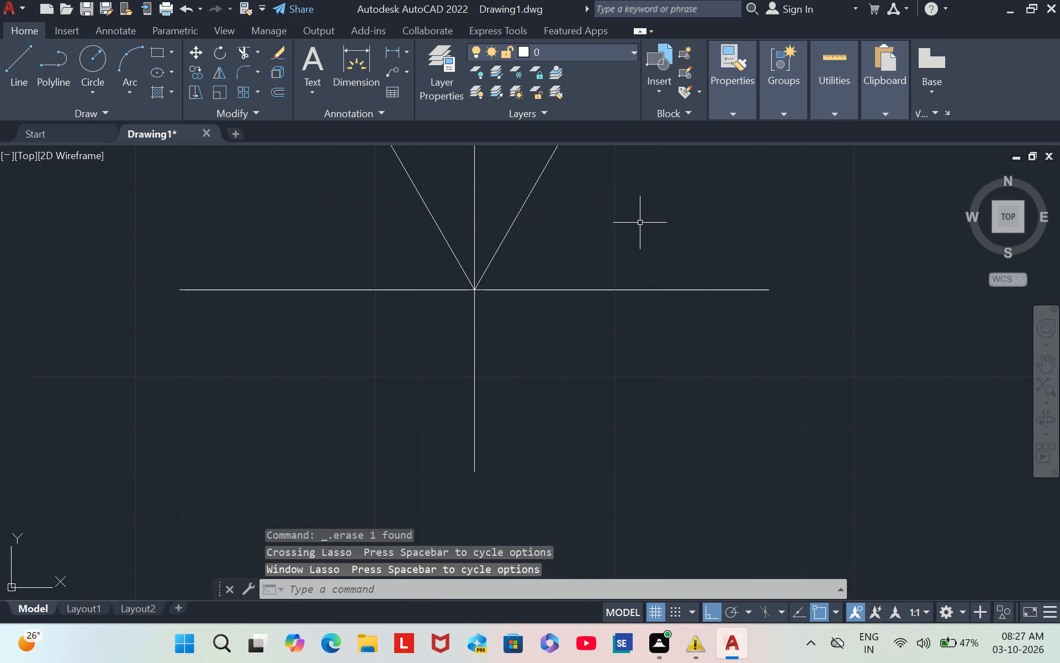
pyautogui.press('Delete')
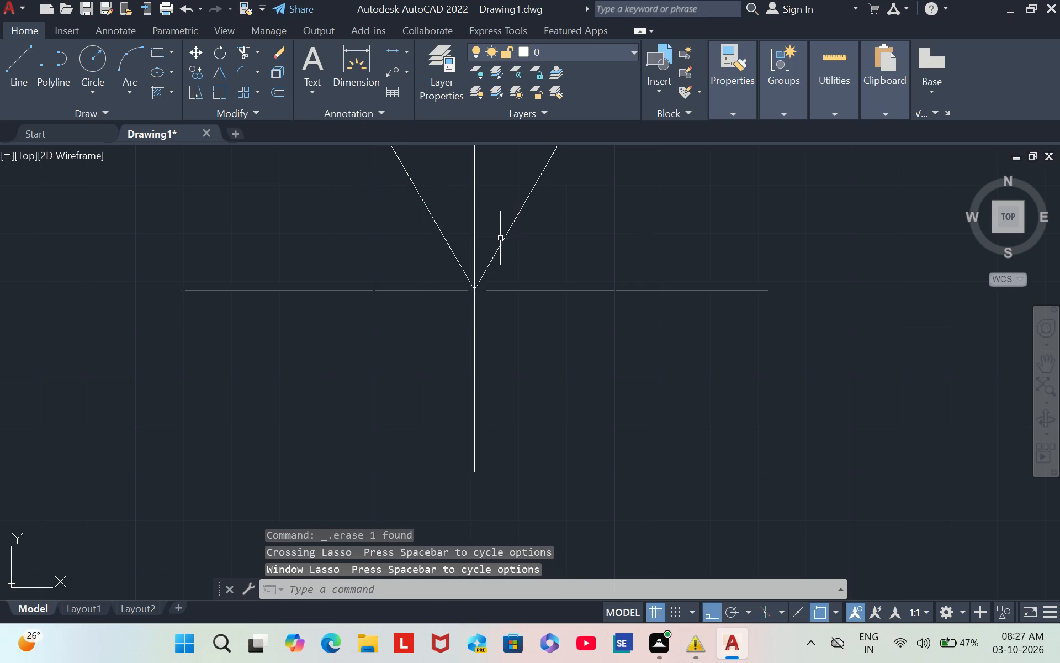
pyautogui.click(500, 238)
pyautogui.press('Delete')
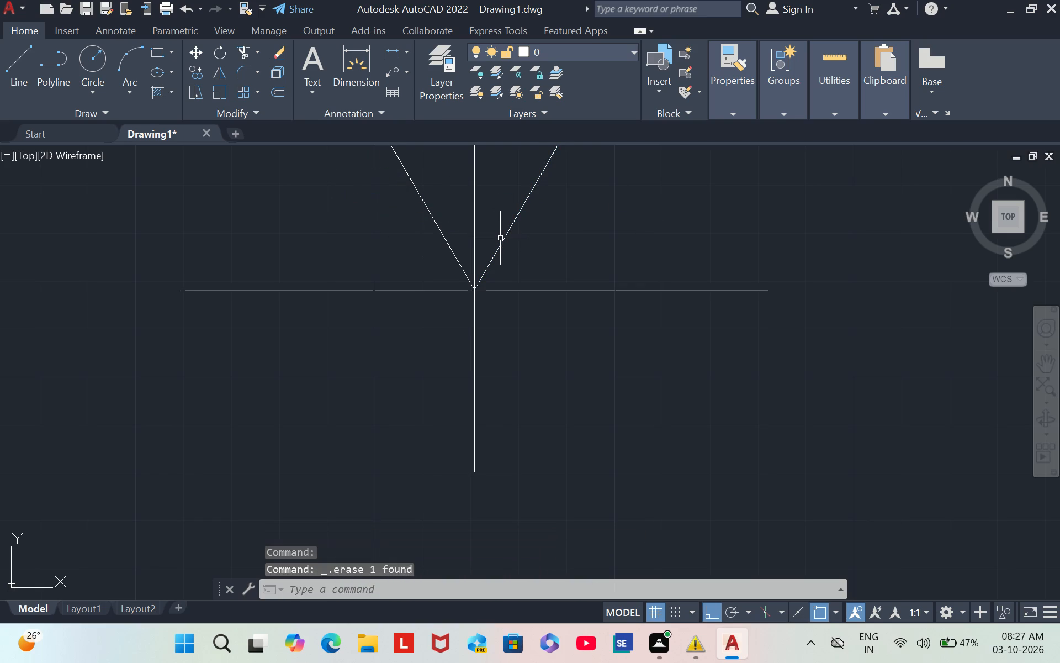
pyautogui.click(500, 238)
pyautogui.press('Delete')
pyautogui.click(500, 238)
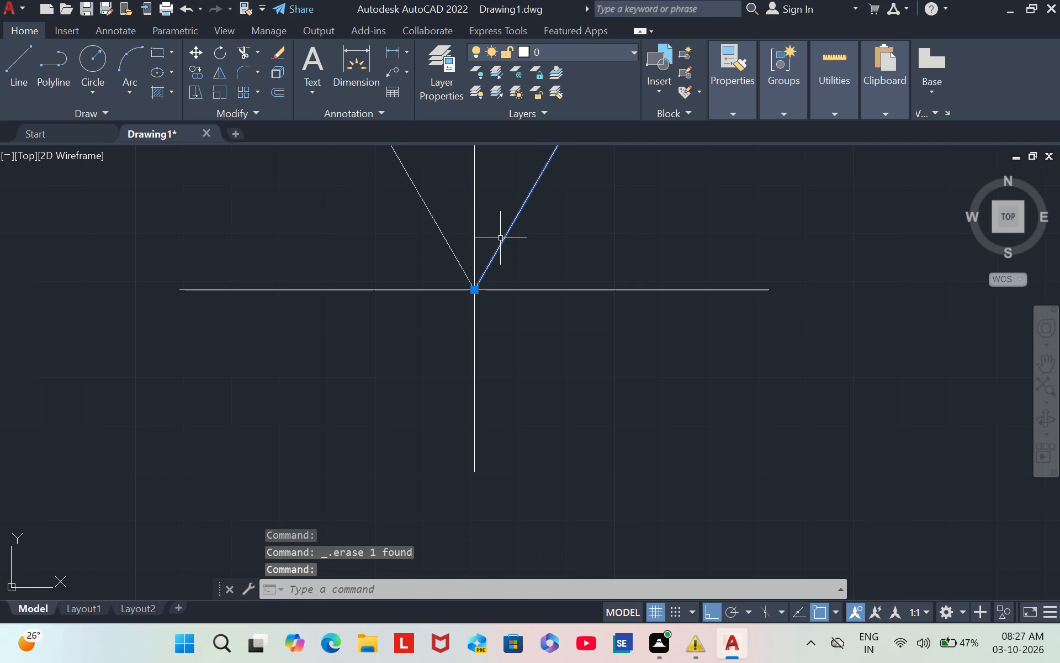
pyautogui.press('Delete')
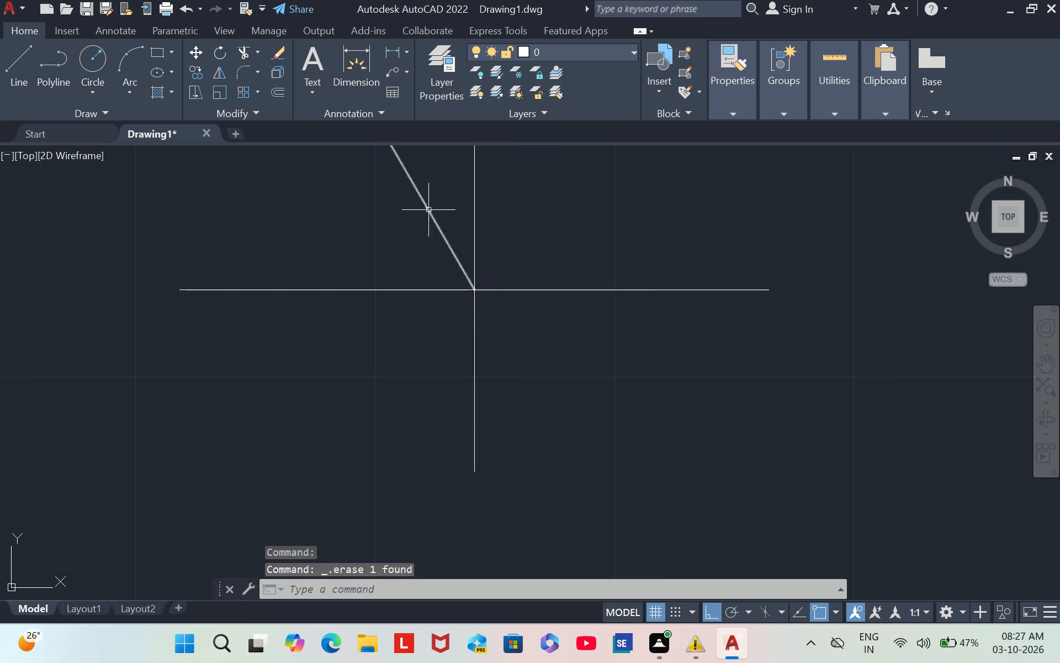
pyautogui.click(425, 202)
pyautogui.press('Delete')
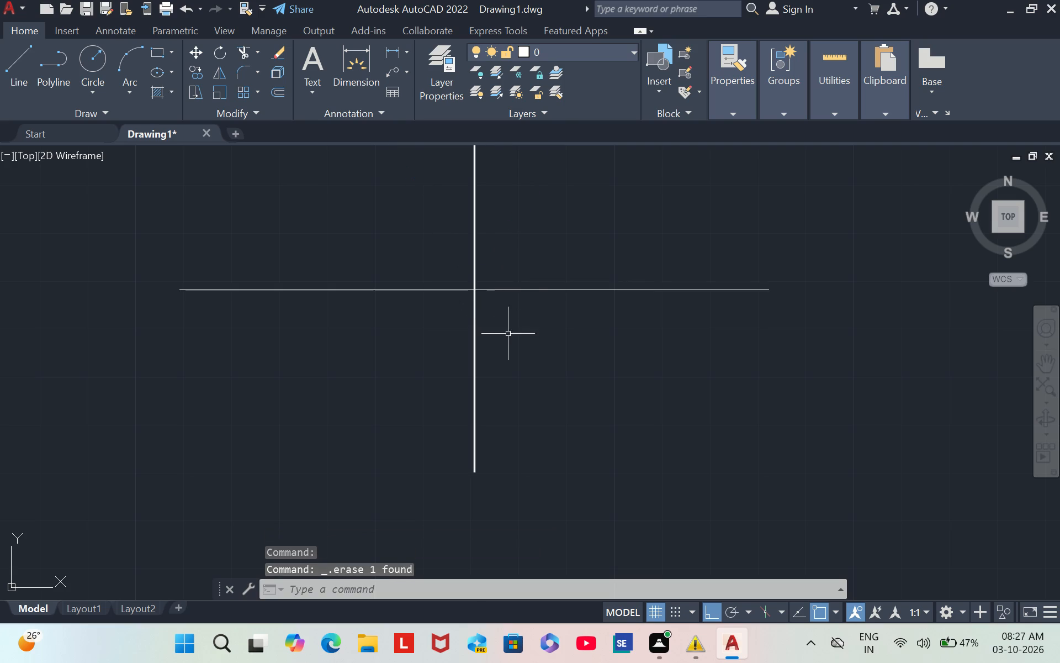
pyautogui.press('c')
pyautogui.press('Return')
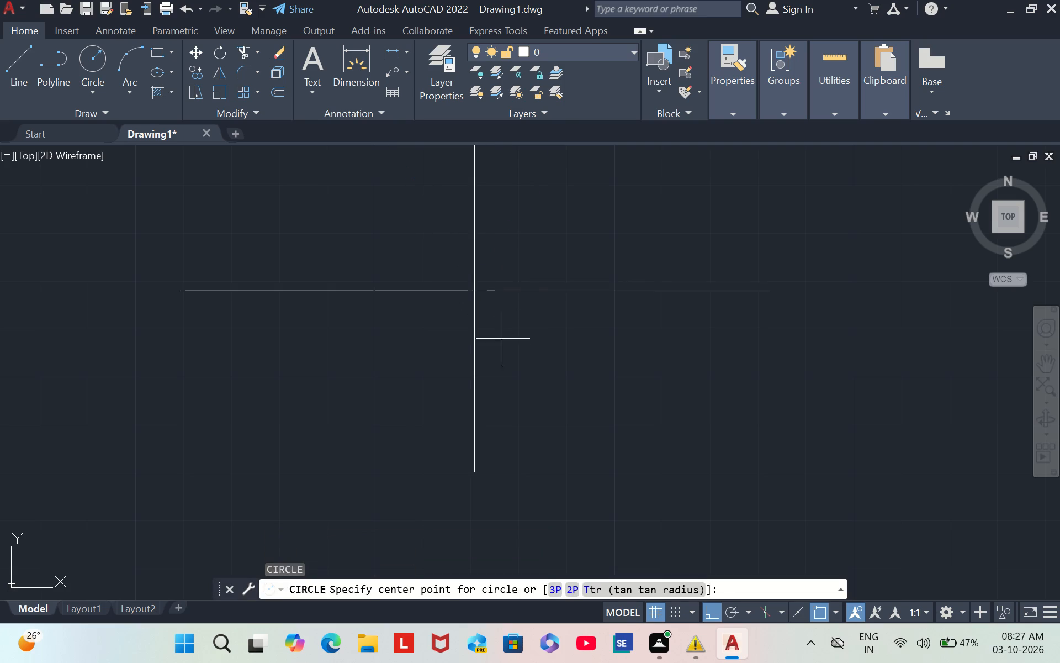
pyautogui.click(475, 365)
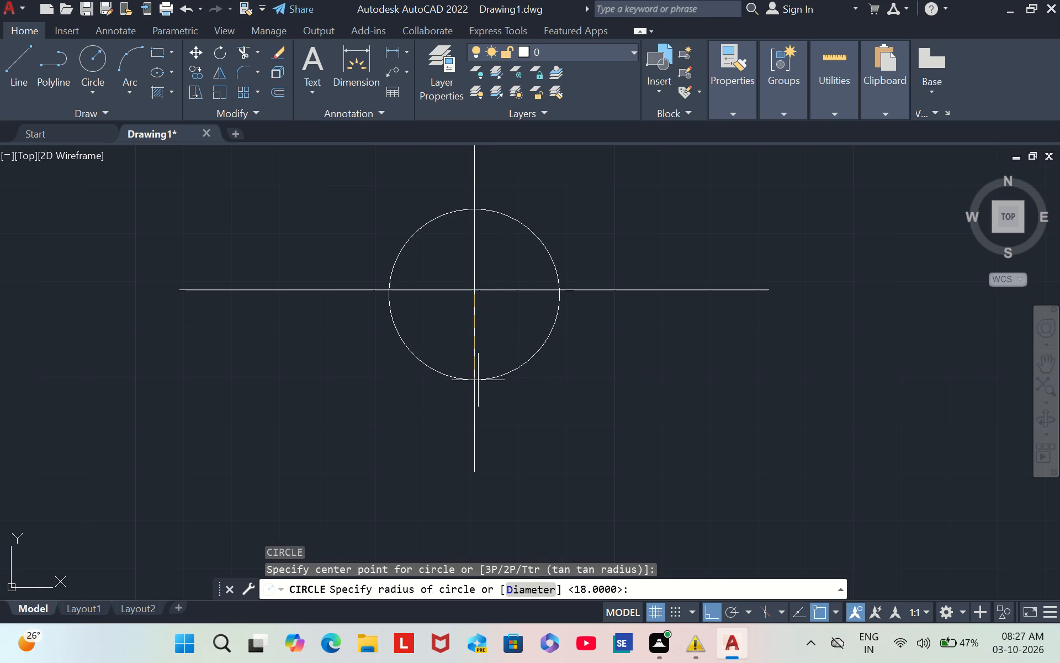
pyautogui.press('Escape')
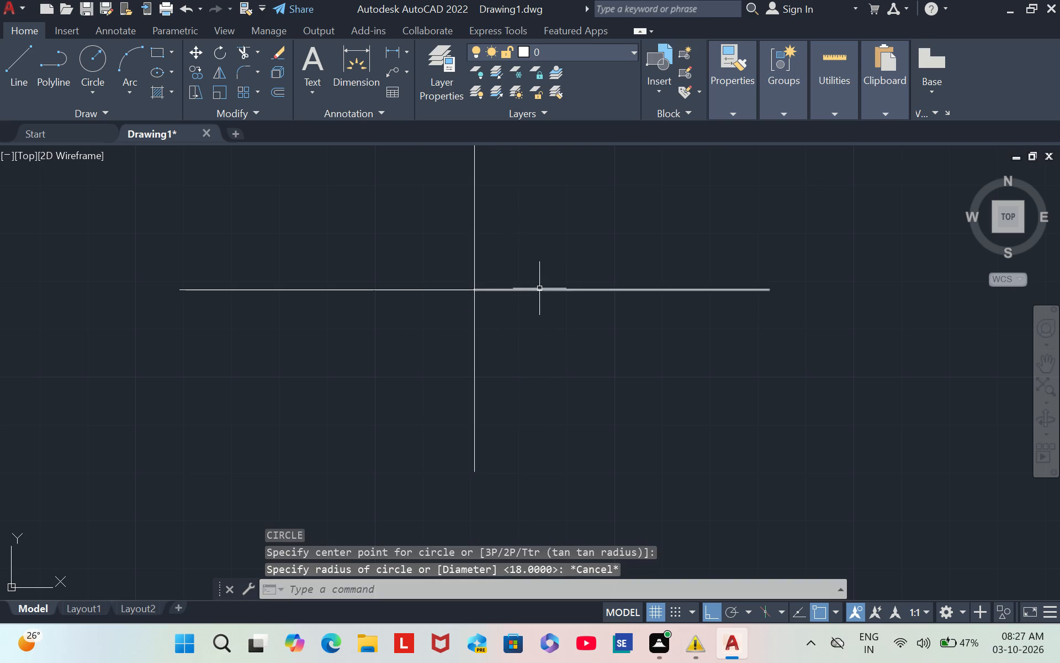
# Delete both overlapping horizontal centre lines, keeping only the vertical one.
pyautogui.click(539, 291)
pyautogui.press('Delete')
pyautogui.click(539, 291)
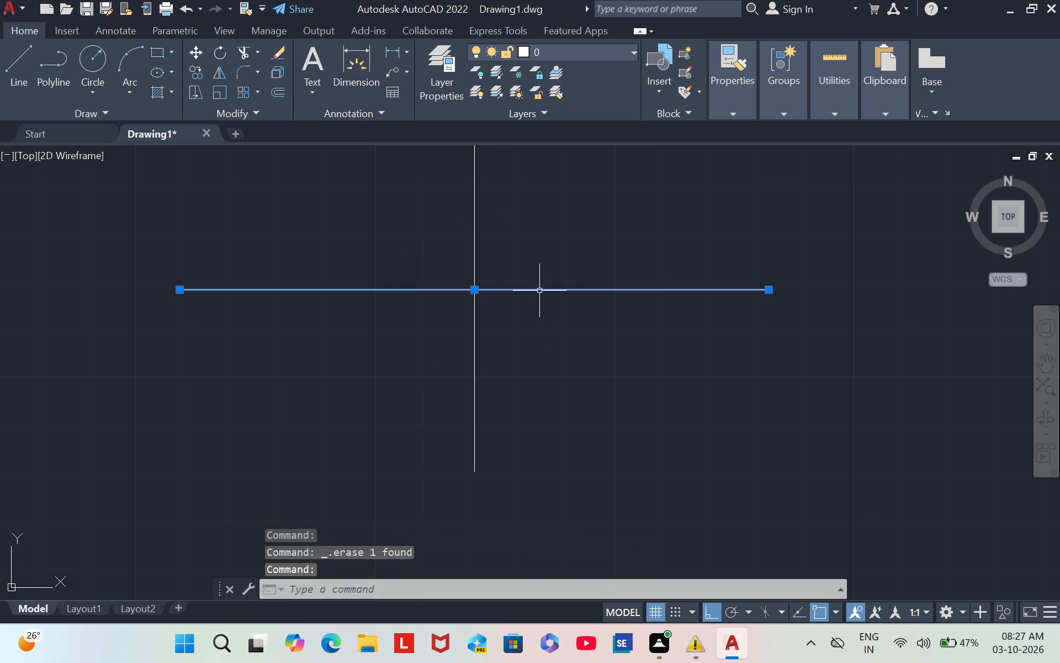
pyautogui.press('Delete')
# Draw a circle of diameter 32 centred on the midpoint of the vertical line.
pyautogui.press('c')
pyautogui.press('Return')
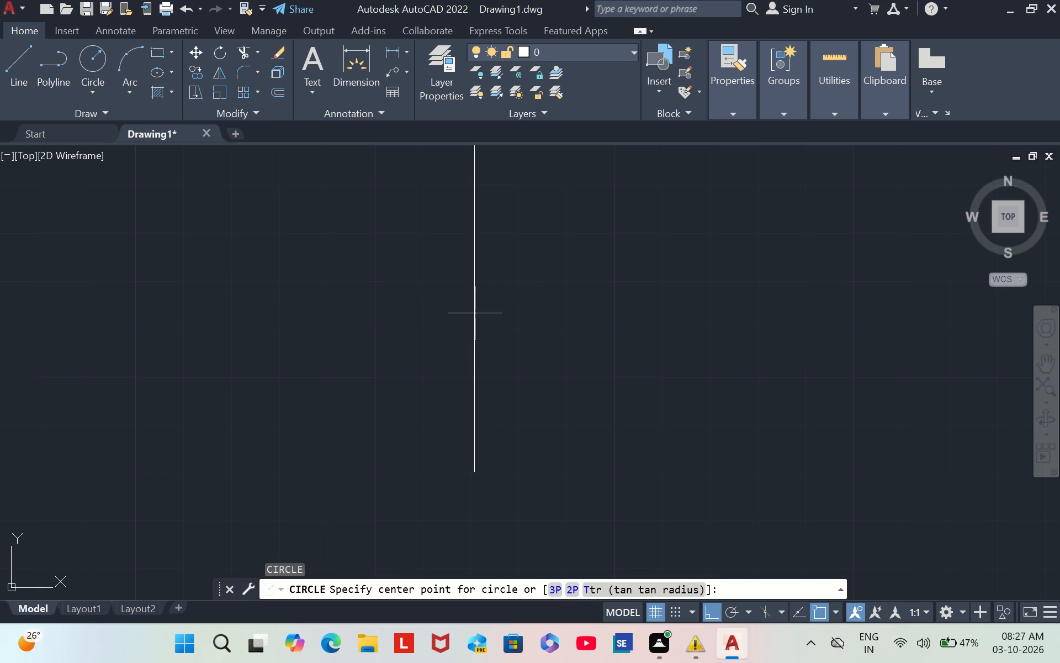
pyautogui.moveTo(473, 299); pyautogui.dragTo(473, 333)
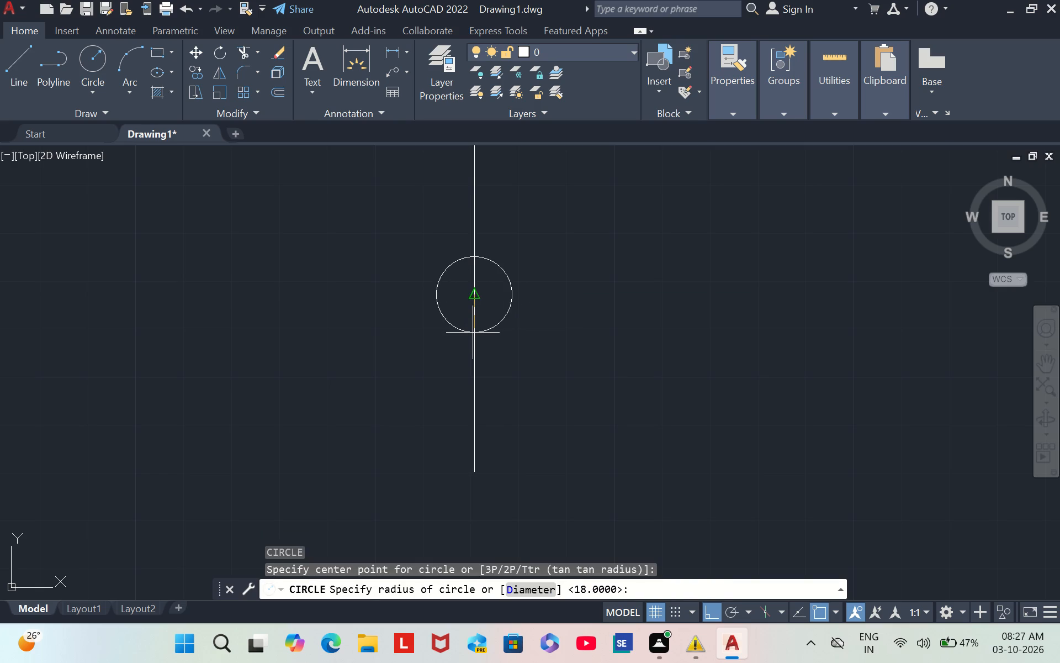
pyautogui.press('d')
pyautogui.press('Return')
pyautogui.write('32')
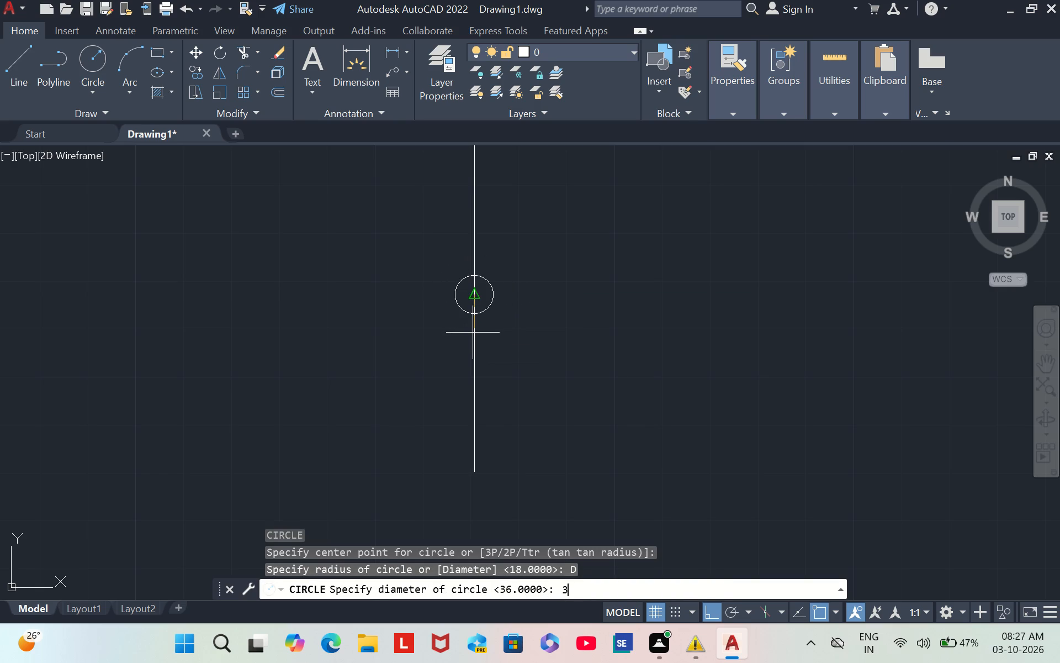
pyautogui.press('Return')
pyautogui.keyDown('ctrl'); pyautogui.scroll(-2, 599, 283); pyautogui.keyUp('ctrl')
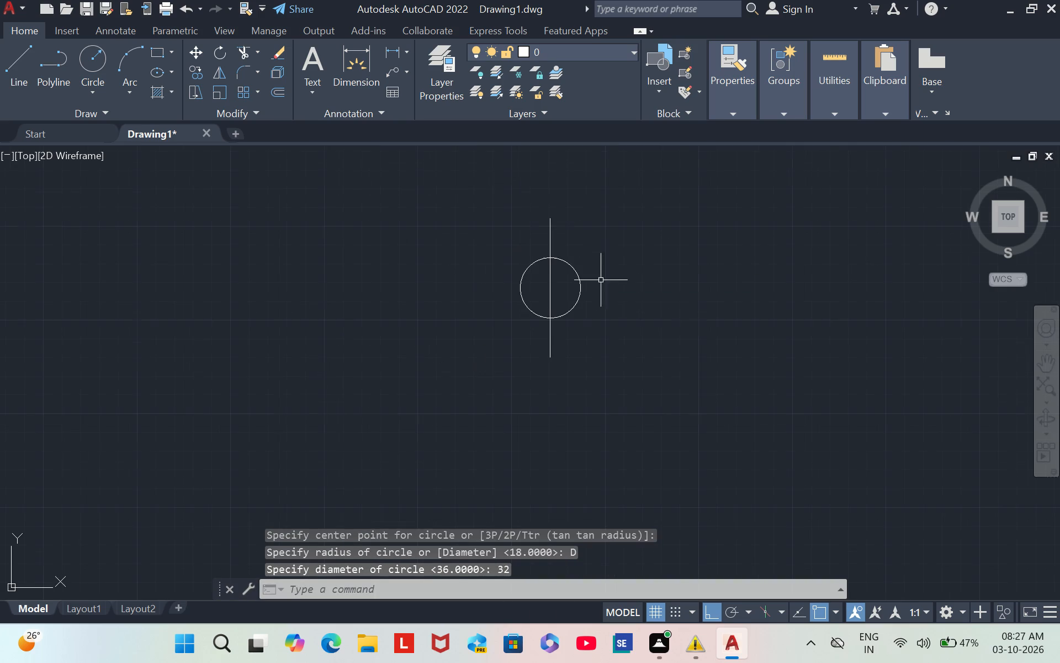
# Draw a horizontal line from the circle's centre to just beyond its left edge.
pyautogui.keyDown('ctrl'); pyautogui.scroll(1, 611, 252); pyautogui.keyUp('ctrl')
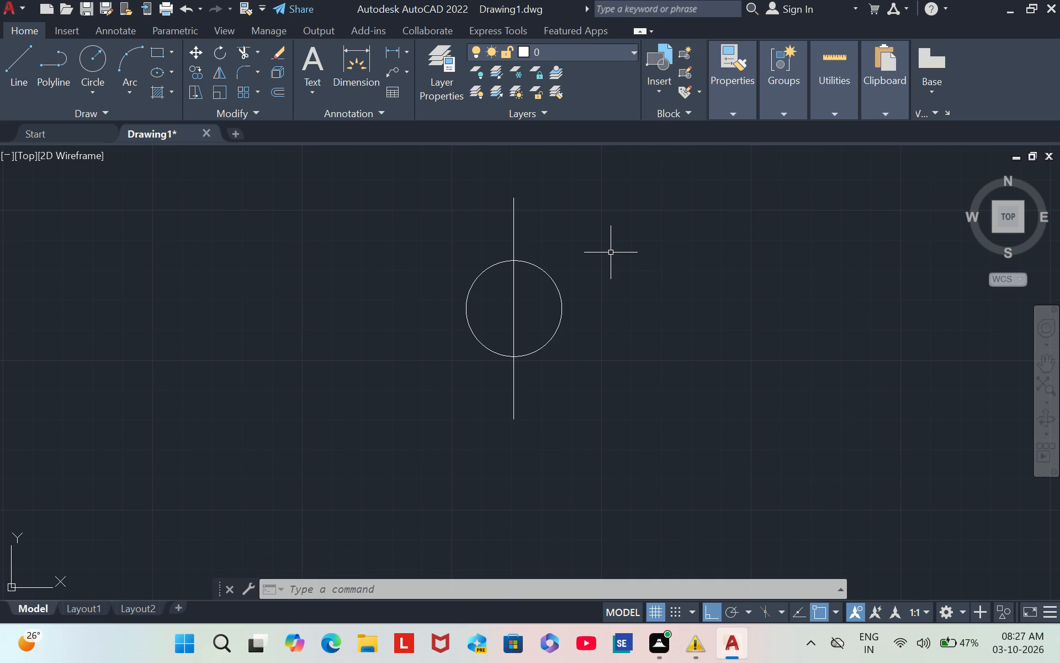
pyautogui.press('l')
pyautogui.press('Return')
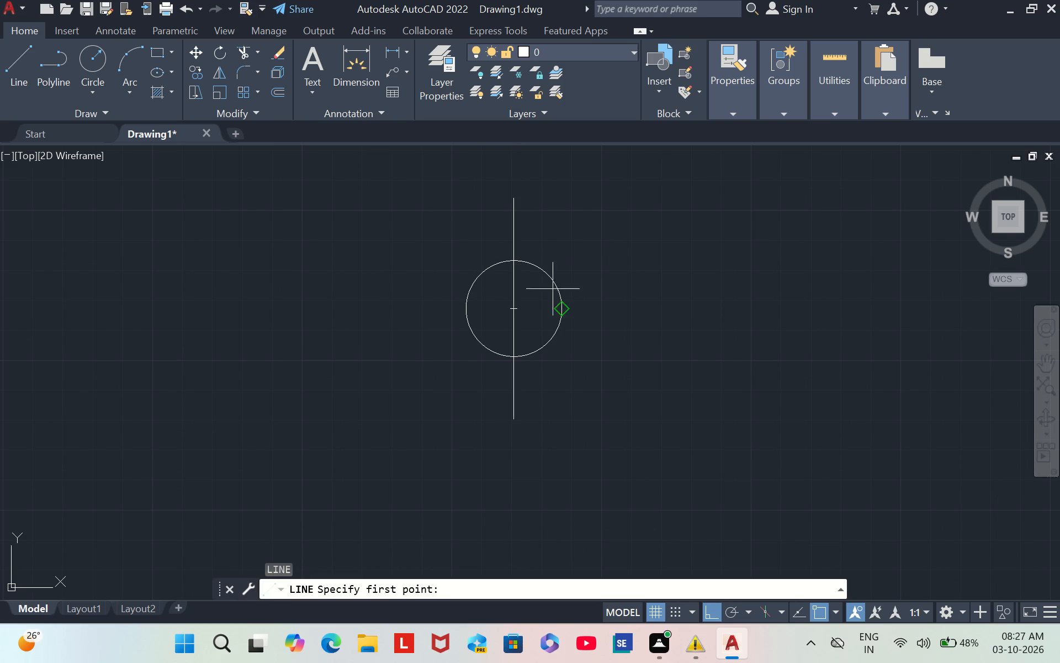
pyautogui.moveTo(516, 311); pyautogui.dragTo(450, 308)
pyautogui.click(450, 308)
pyautogui.press('Escape')
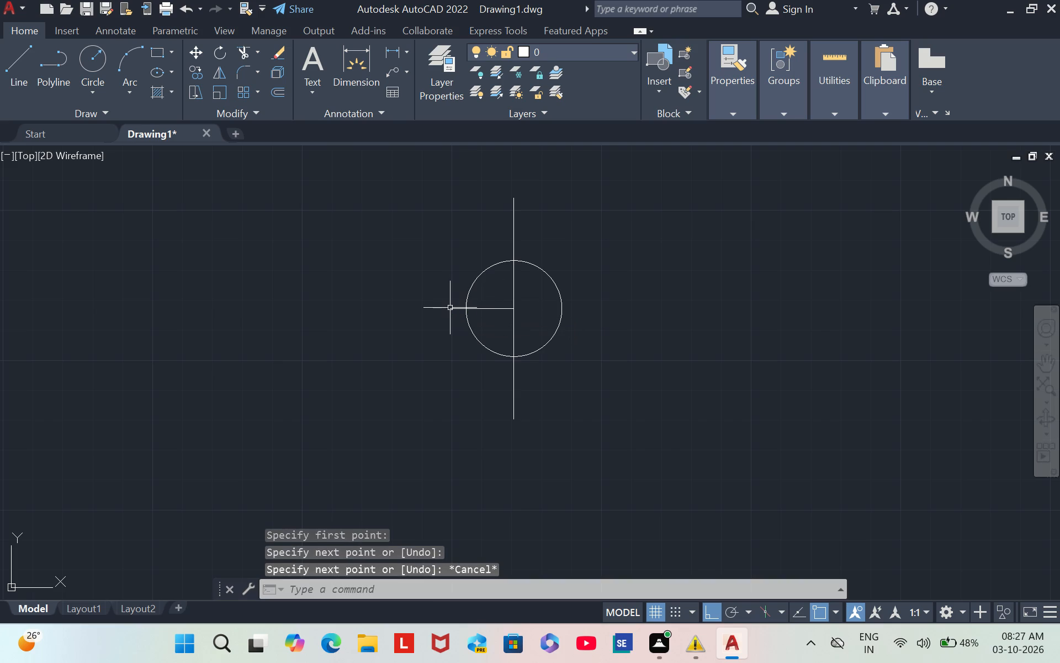
# Draw a matching horizontal line from the circle's centre to just beyond its right edge.
pyautogui.press('l')
pyautogui.press('Return')
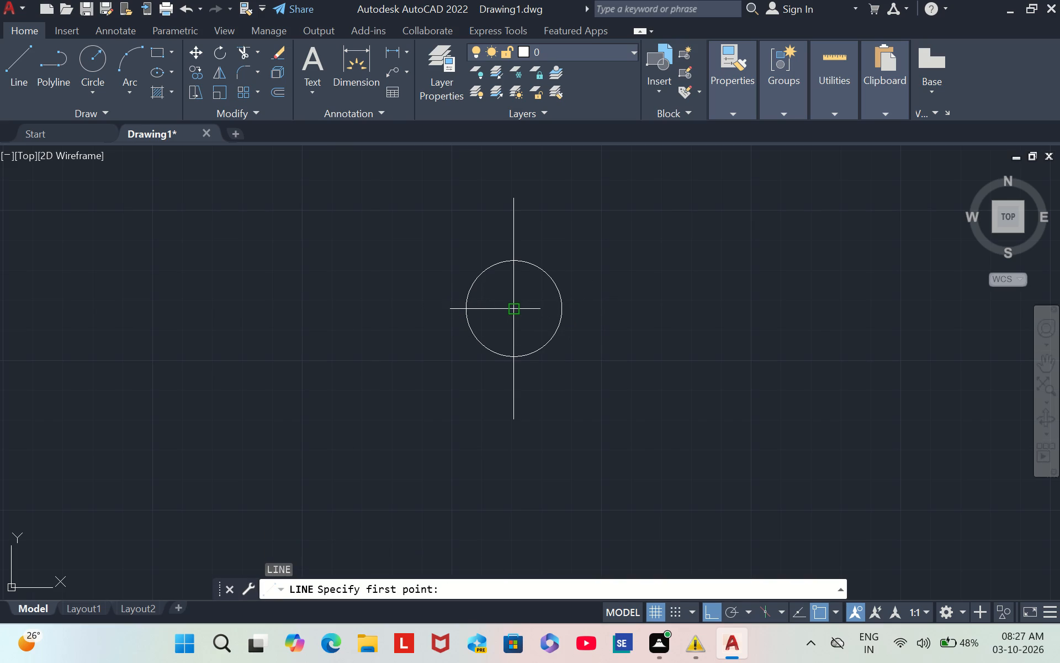
pyautogui.moveTo(517, 309); pyautogui.dragTo(579, 309)
pyautogui.click(579, 309)
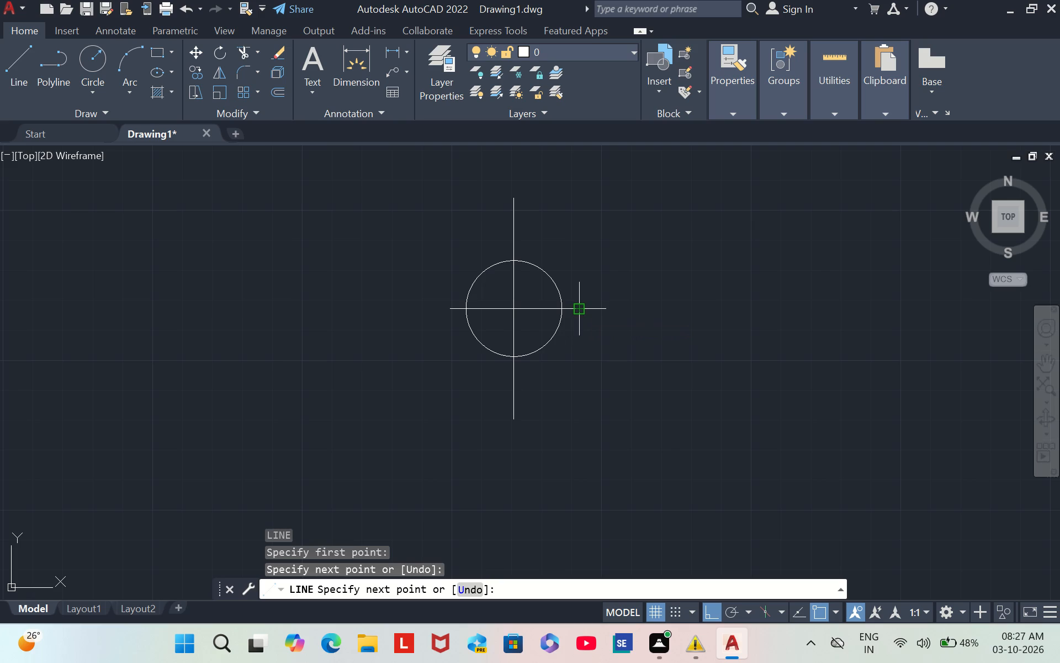
pyautogui.press('Escape')
pyautogui.press('Escape')
pyautogui.press('Escape')
pyautogui.press('Escape')
pyautogui.press('Escape')
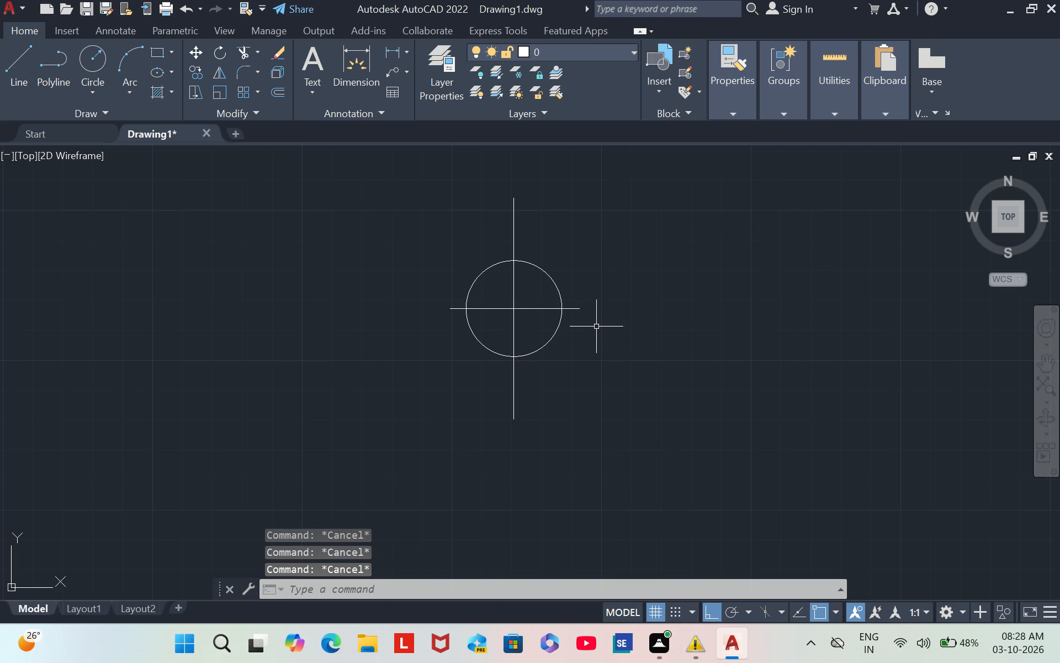
pyautogui.press('Escape')
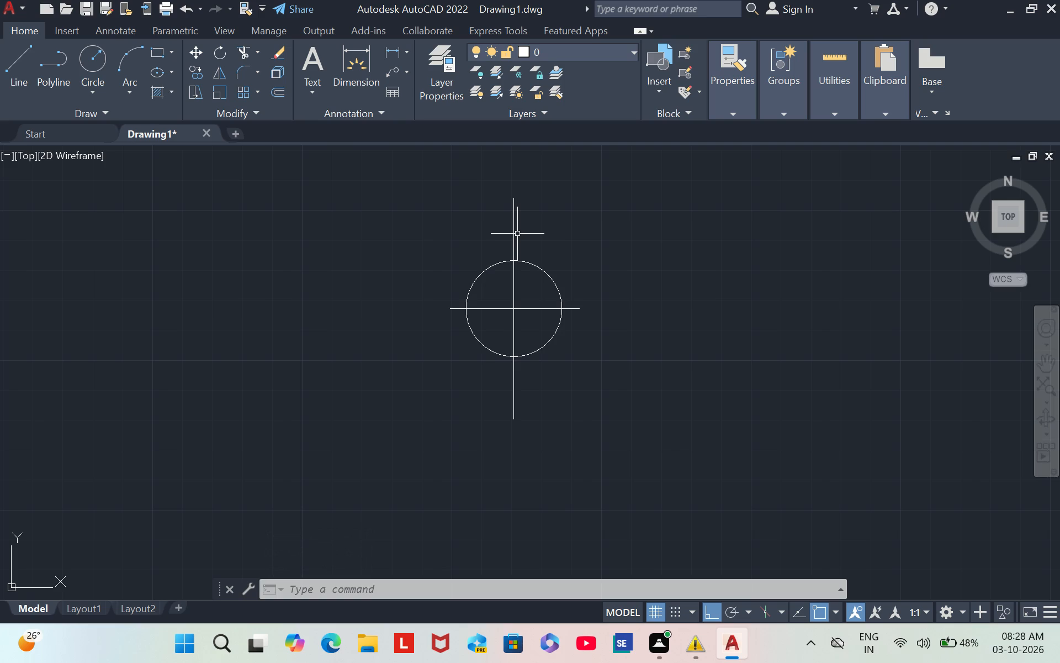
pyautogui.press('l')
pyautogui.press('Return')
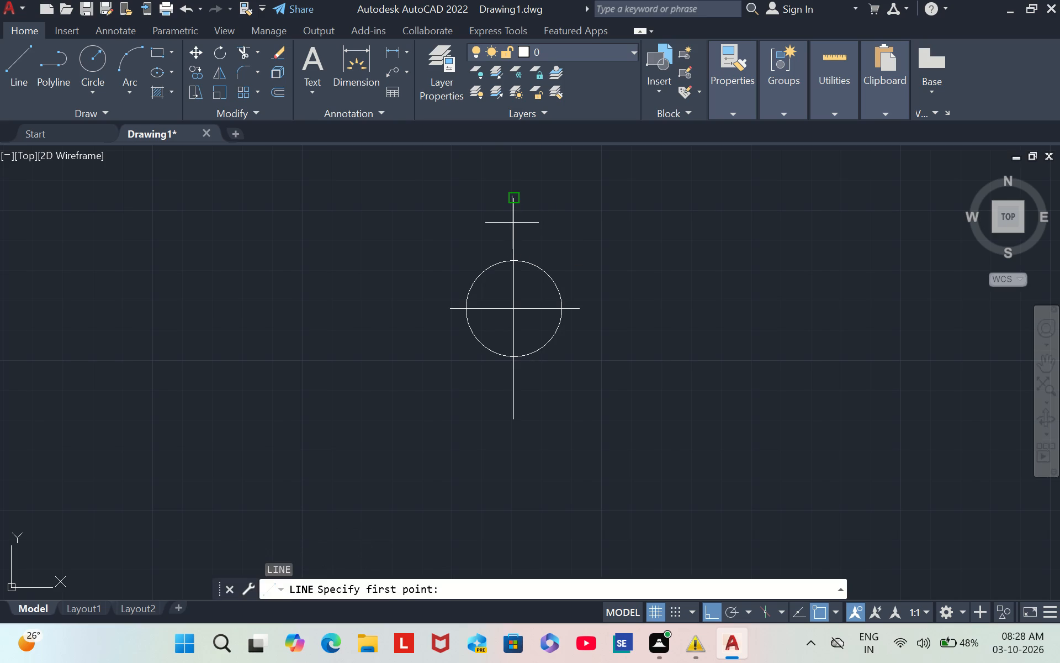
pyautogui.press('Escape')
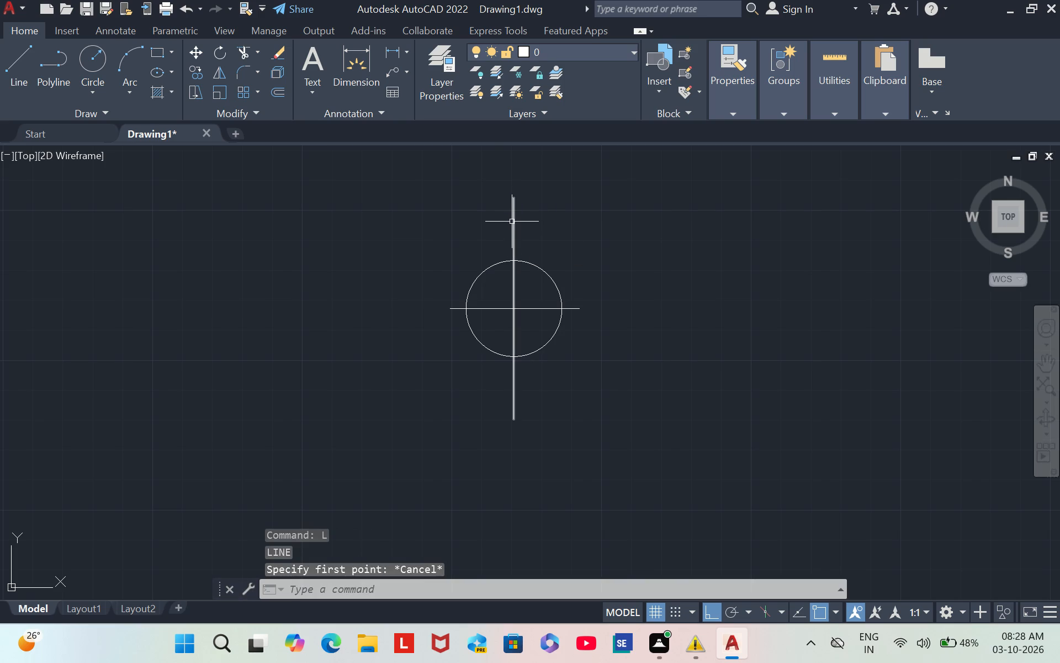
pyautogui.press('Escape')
# Trim away the part of the vertical centre line that extends above the circle.
pyautogui.write('TR')
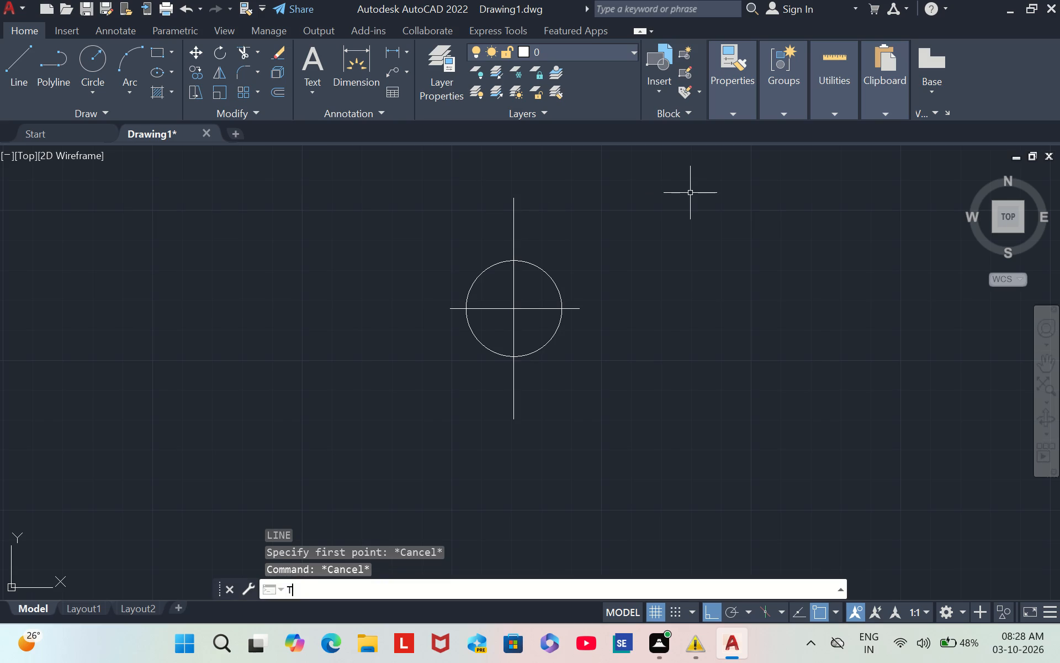
pyautogui.press('Return')
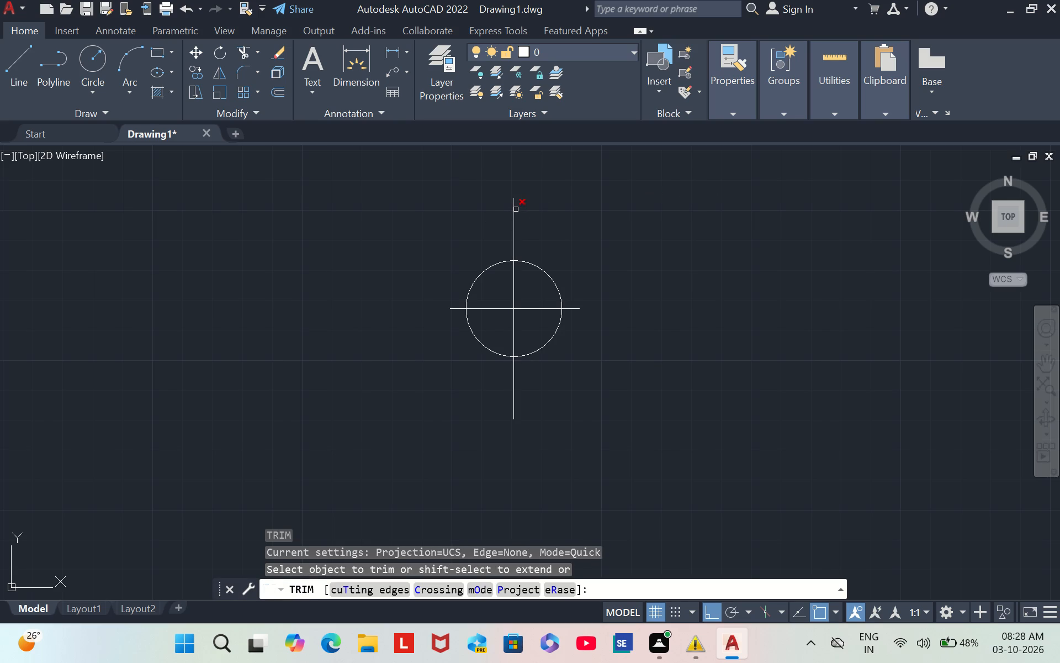
pyautogui.click(516, 208)
pyautogui.click(516, 207)
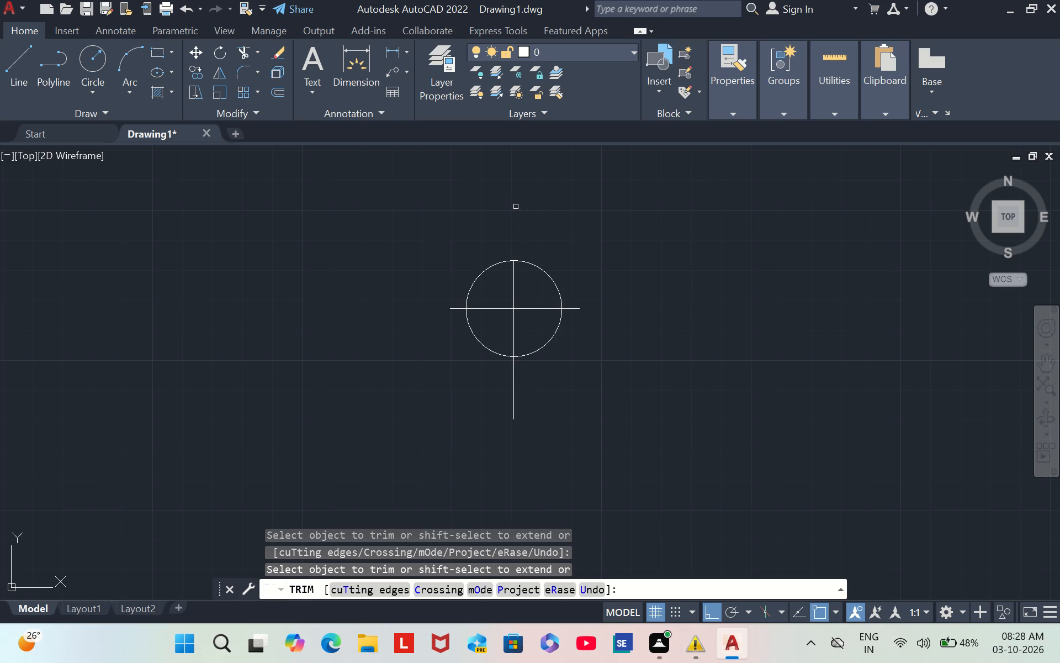
pyautogui.press('Escape')
pyautogui.press('Escape')
pyautogui.press('Escape')
# Draw a short vertical line straight up from the circle's top point.
pyautogui.press('l')
pyautogui.press('Return')
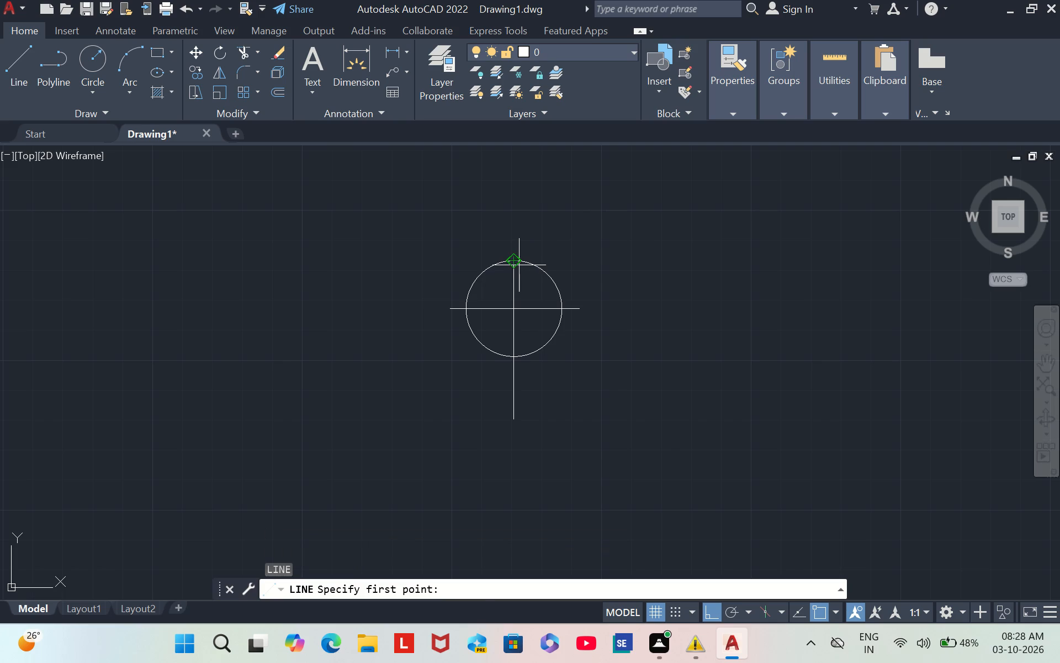
pyautogui.moveTo(515, 265); pyautogui.dragTo(515, 243)
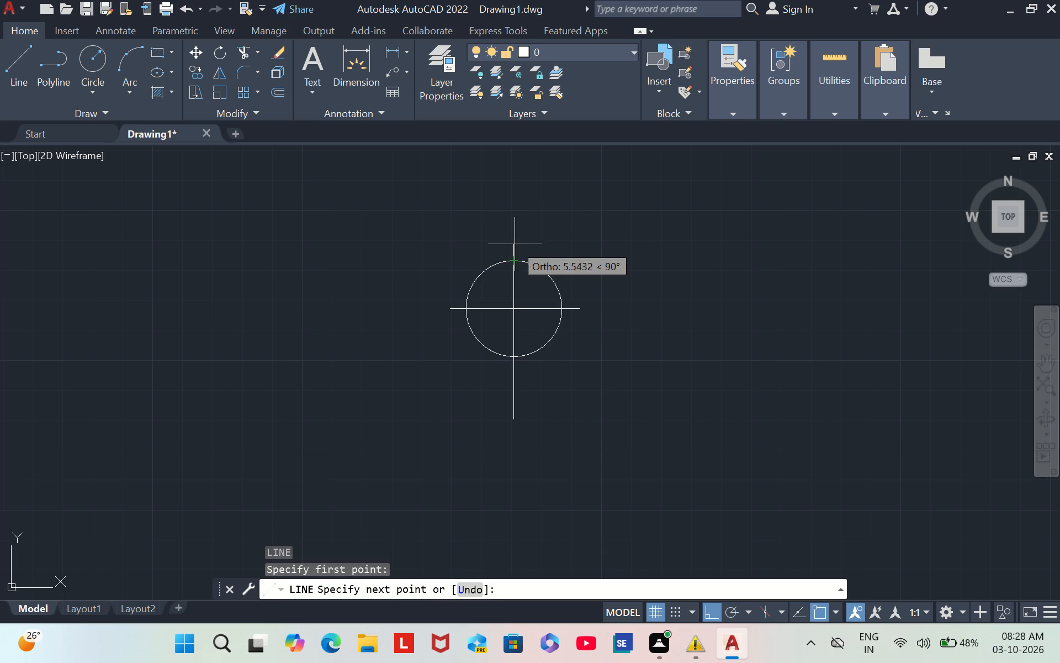
pyautogui.moveTo(515, 243); pyautogui.dragTo(516, 239)
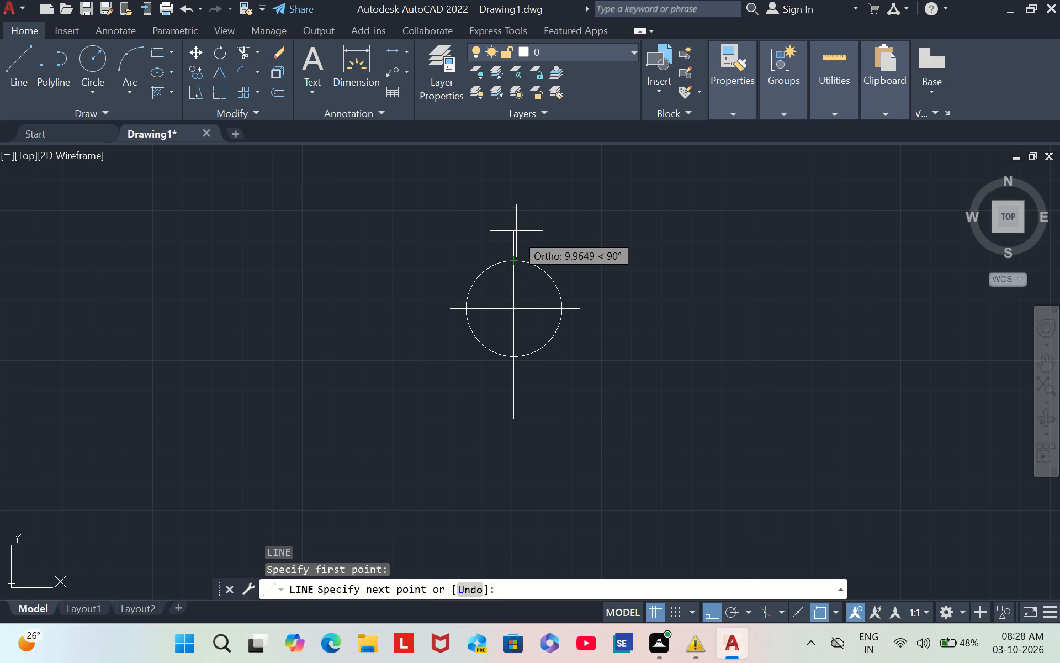
pyautogui.moveTo(516, 239); pyautogui.dragTo(516, 235)
pyautogui.click(516, 235)
pyautogui.press('Escape')
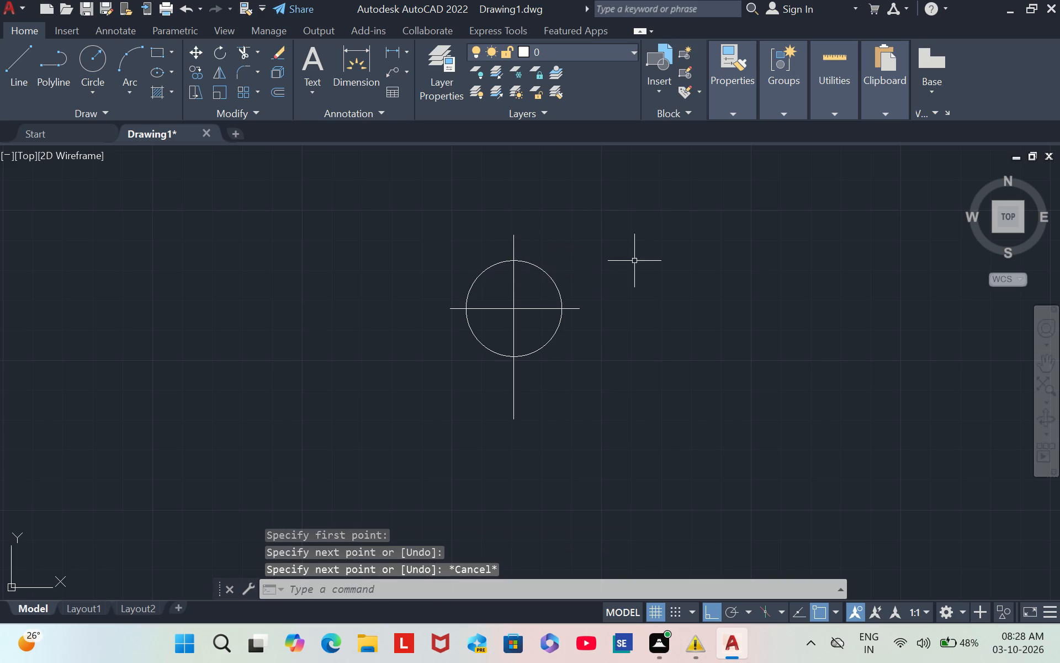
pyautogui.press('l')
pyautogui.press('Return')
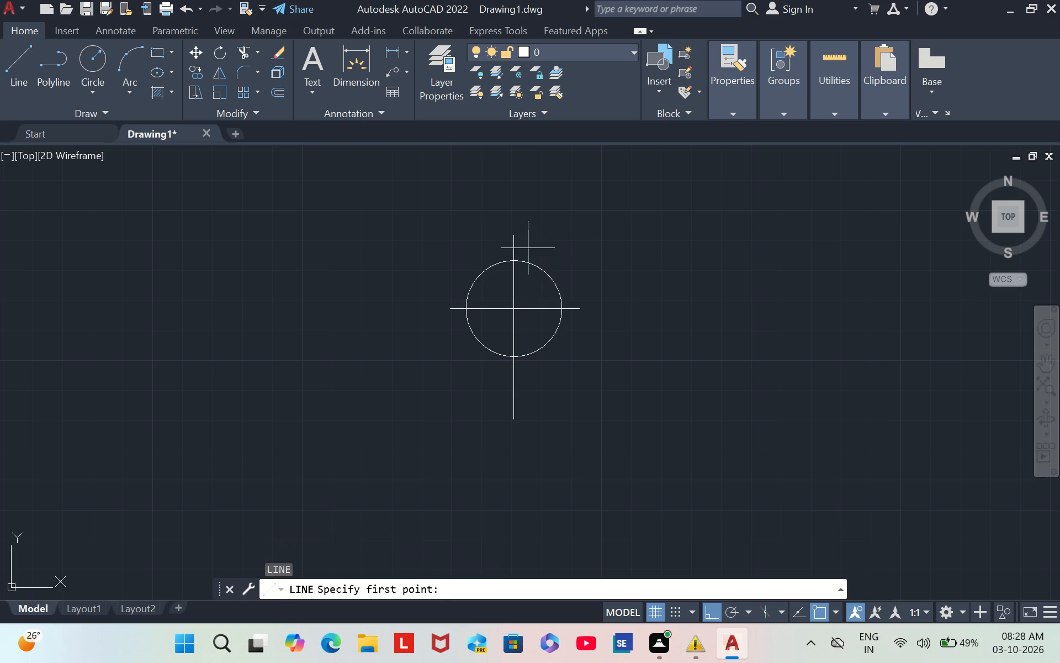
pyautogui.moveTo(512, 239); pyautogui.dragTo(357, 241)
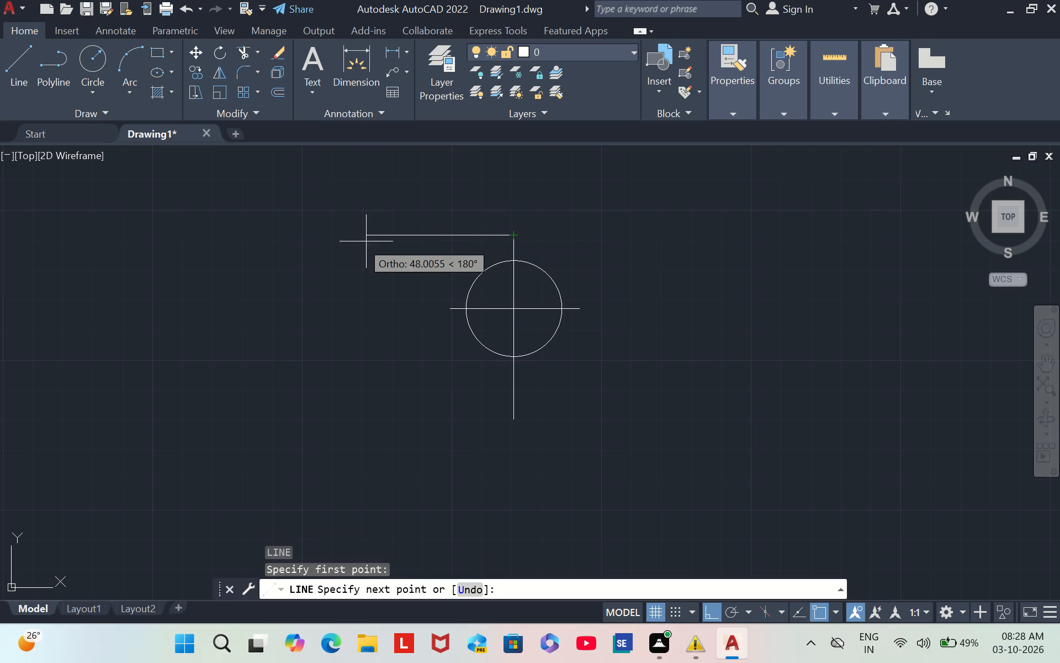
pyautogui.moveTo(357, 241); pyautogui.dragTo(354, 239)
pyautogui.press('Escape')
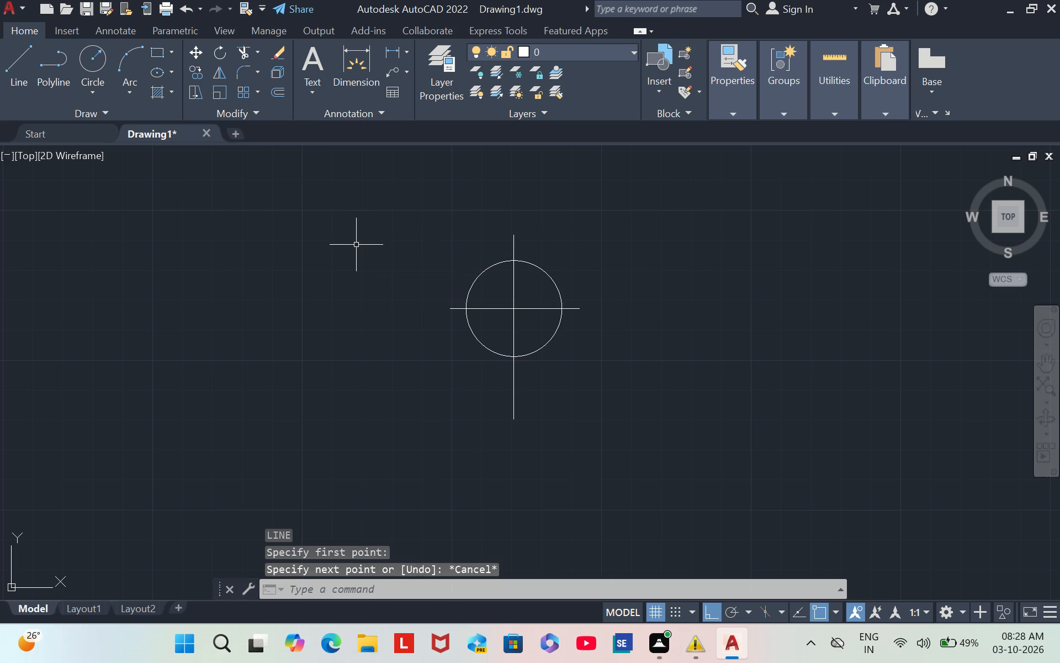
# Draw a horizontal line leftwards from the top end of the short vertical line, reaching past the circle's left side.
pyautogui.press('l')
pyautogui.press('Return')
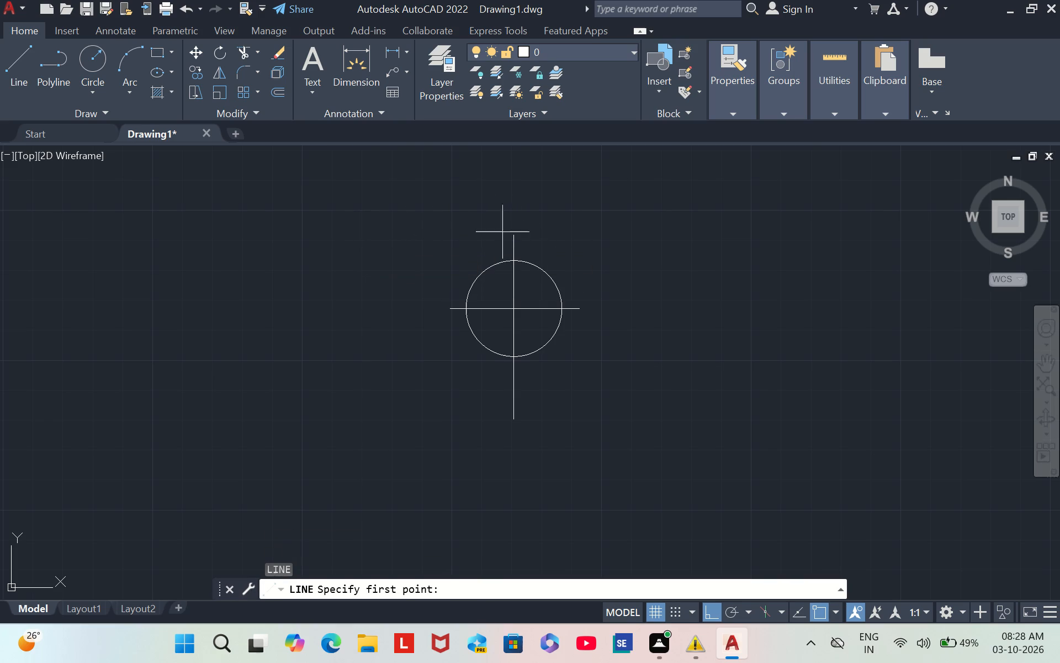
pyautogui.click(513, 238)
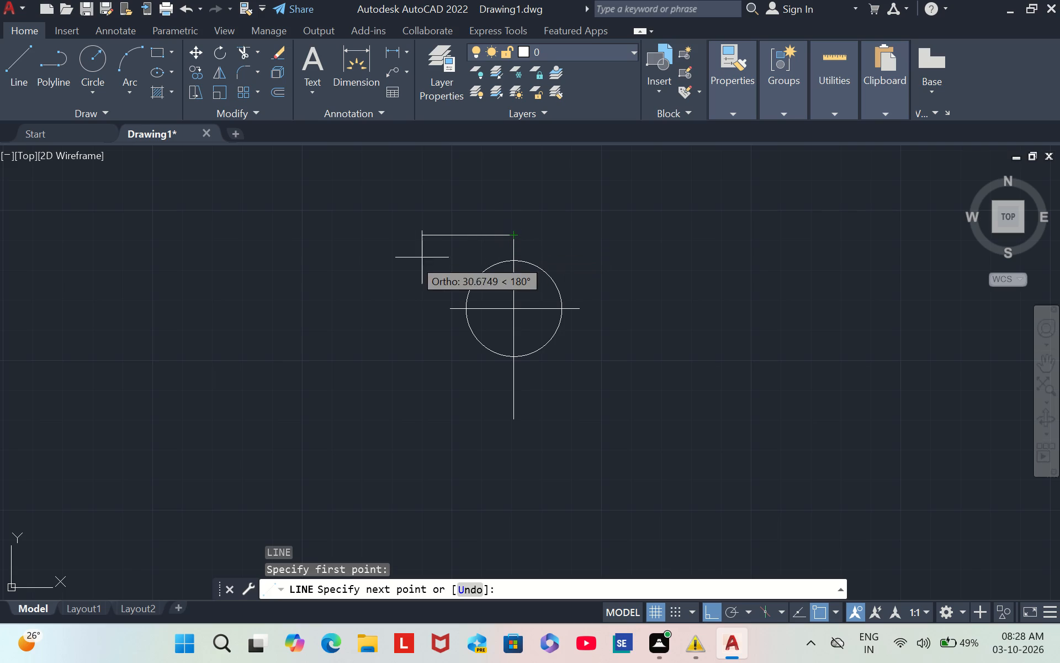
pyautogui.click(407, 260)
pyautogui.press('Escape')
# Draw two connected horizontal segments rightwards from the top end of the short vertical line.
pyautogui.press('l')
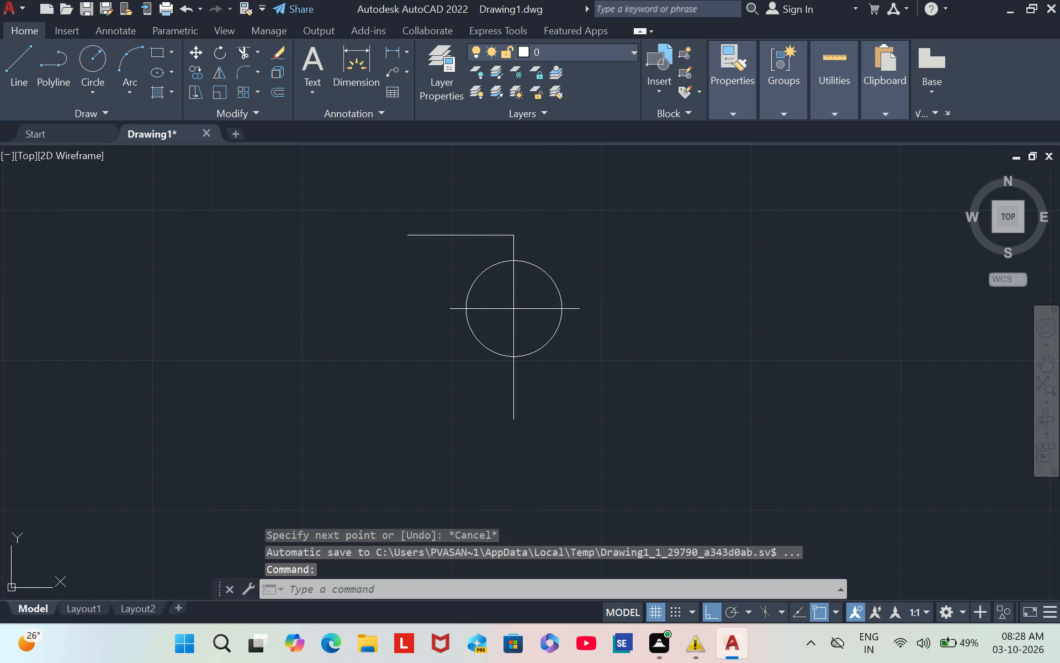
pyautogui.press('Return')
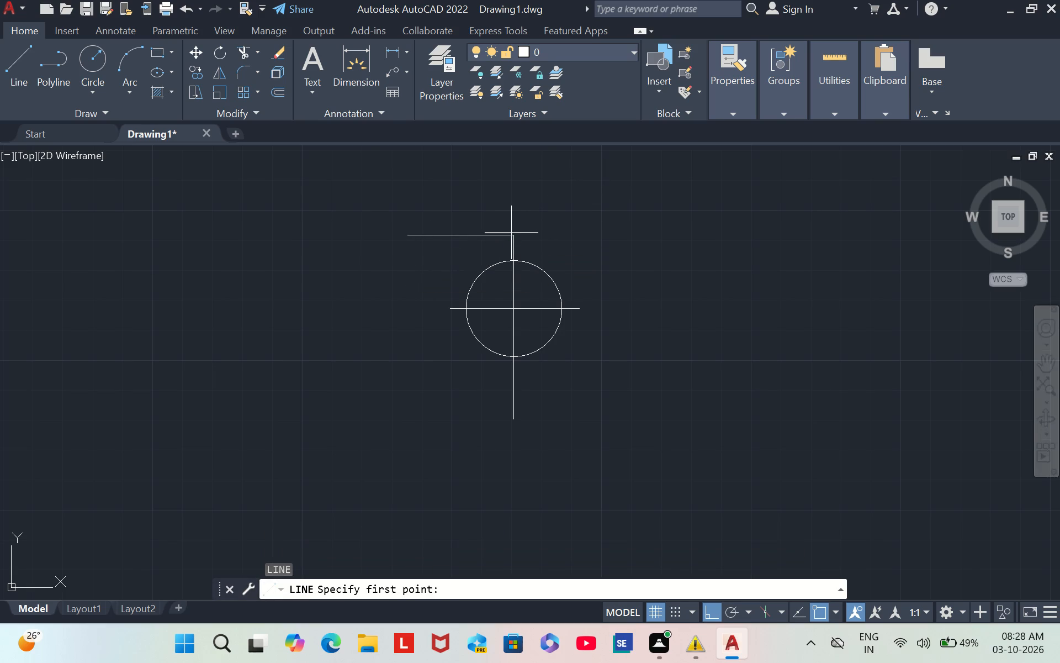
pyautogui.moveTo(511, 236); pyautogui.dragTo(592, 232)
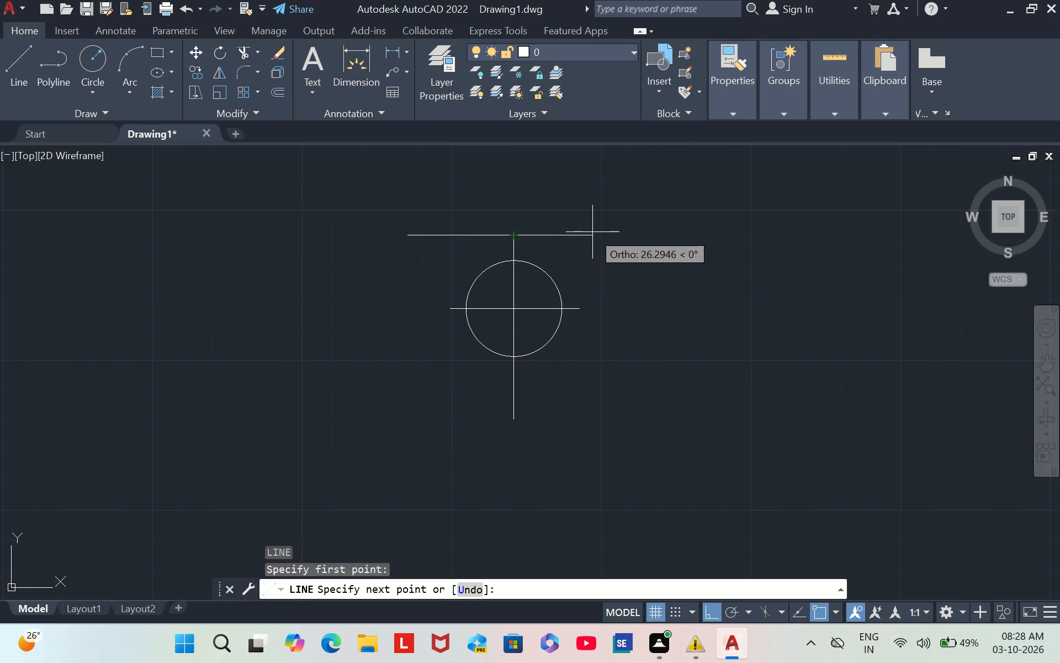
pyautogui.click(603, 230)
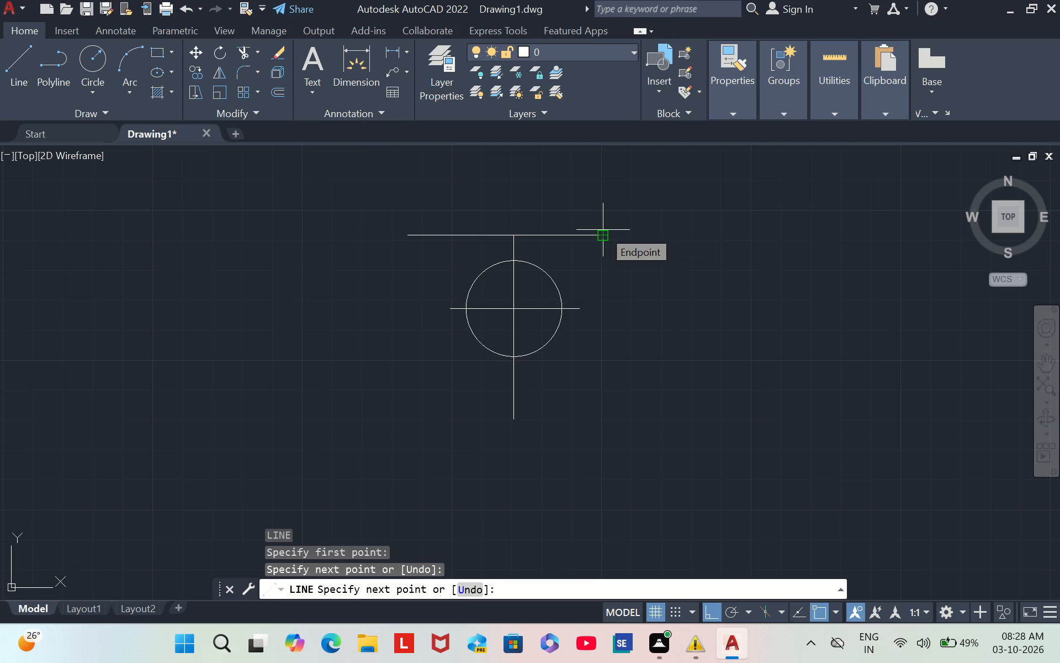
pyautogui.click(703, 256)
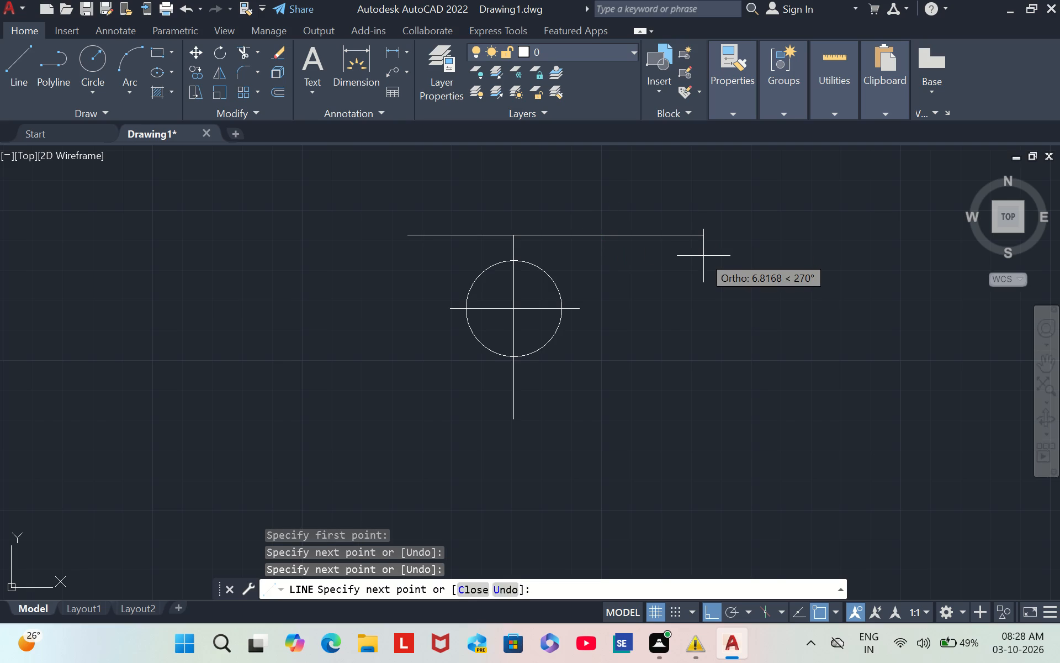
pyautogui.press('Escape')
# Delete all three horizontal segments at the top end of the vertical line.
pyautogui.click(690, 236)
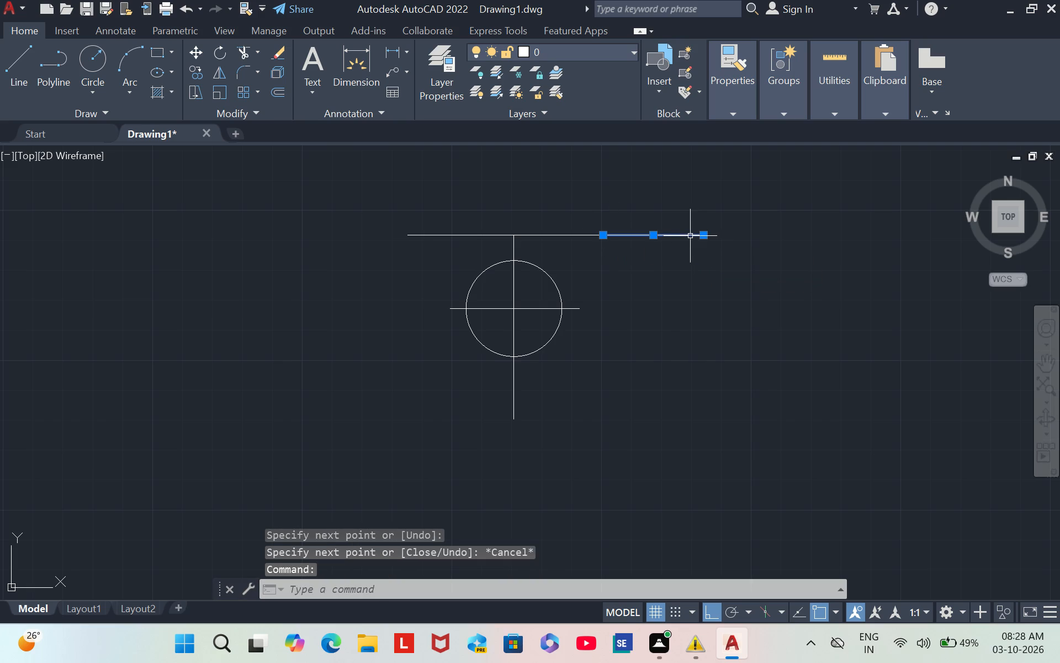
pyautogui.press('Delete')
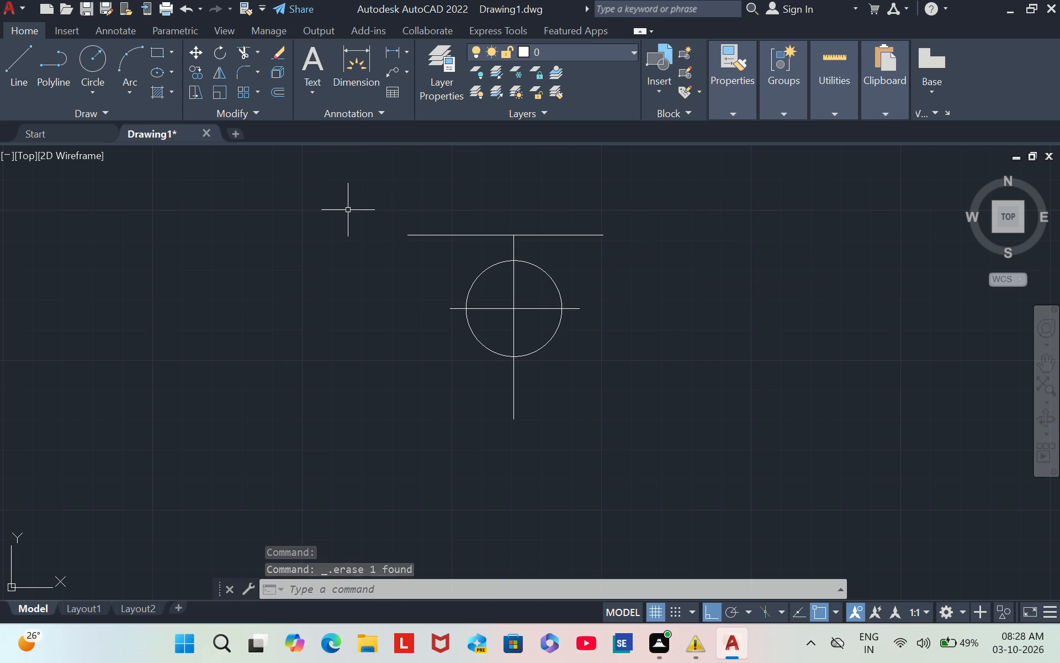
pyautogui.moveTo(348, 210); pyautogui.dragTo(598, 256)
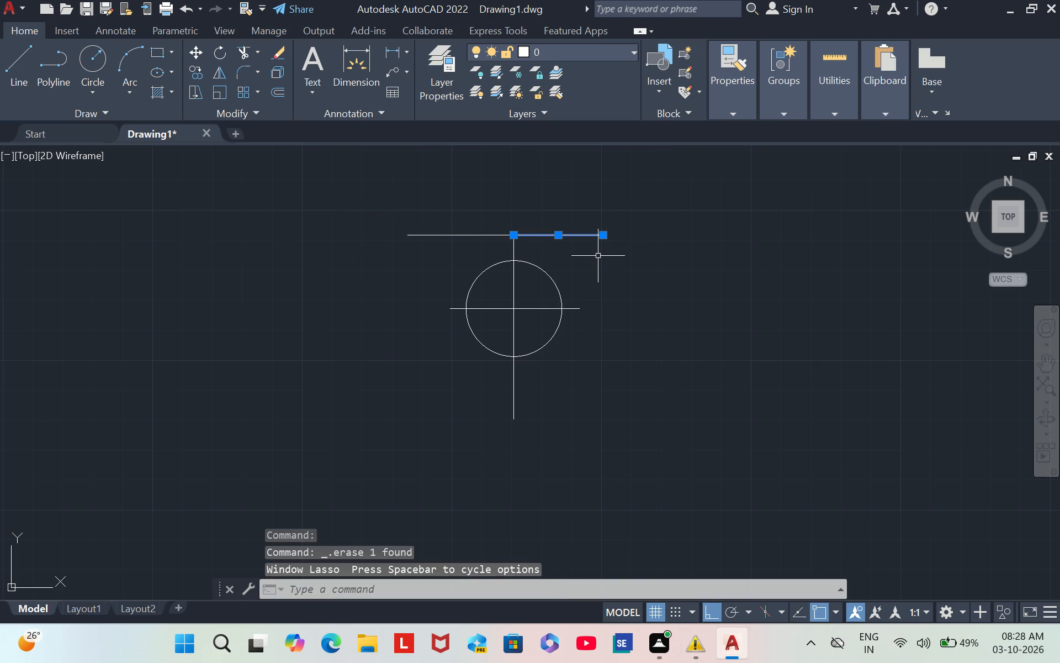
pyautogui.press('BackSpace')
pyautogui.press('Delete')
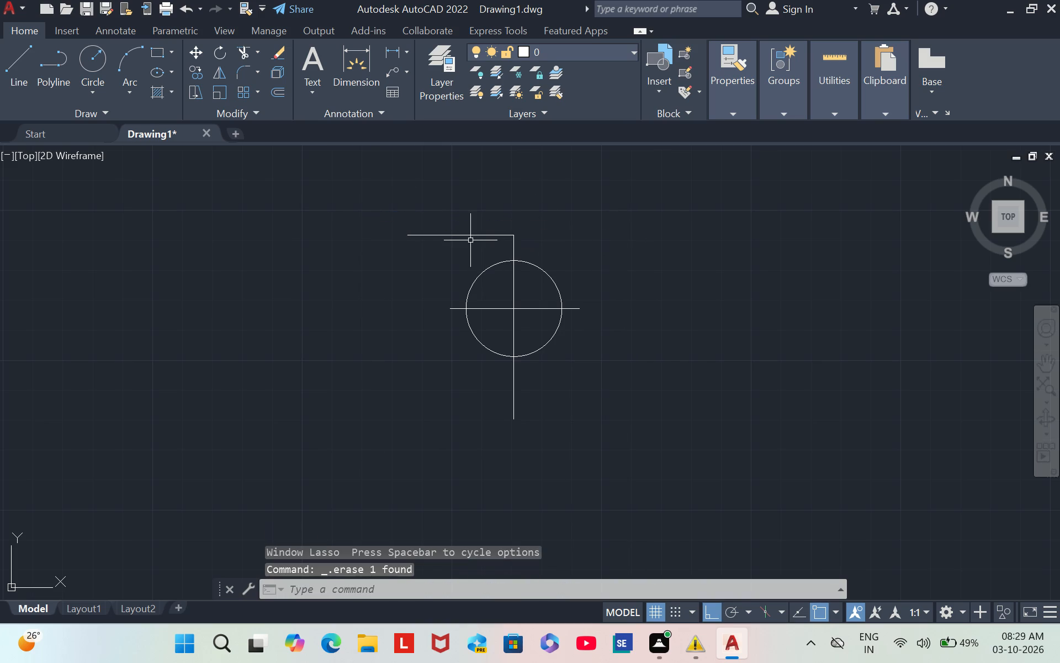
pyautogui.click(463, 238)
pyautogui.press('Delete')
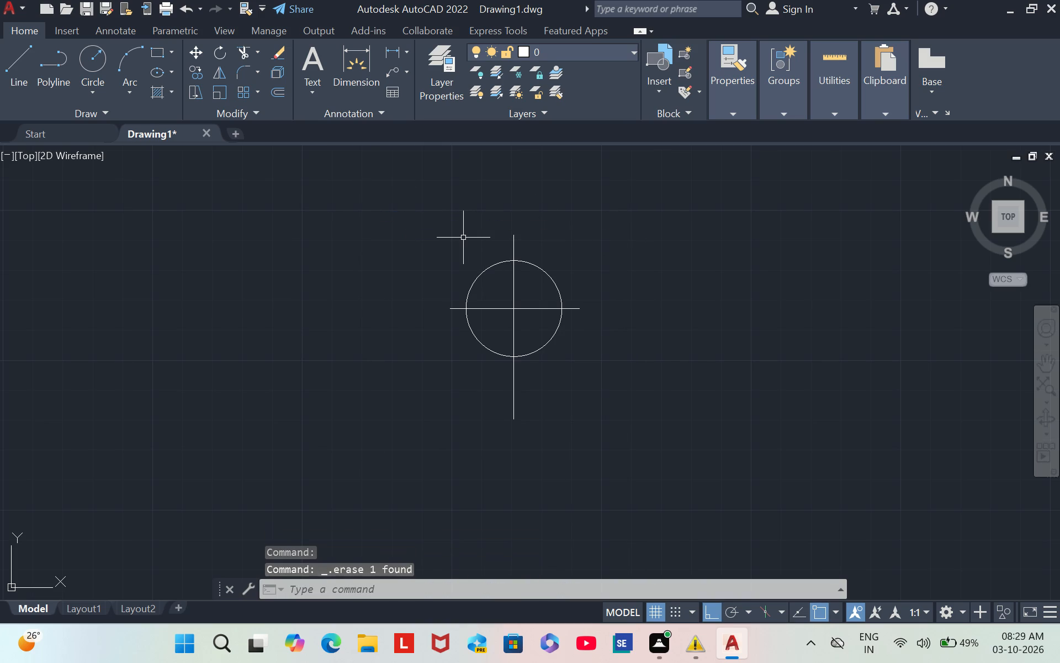
# Draw a horizontal line 123 long above the circle, starting left of it and crossing the vertical line just below its top end.
pyautogui.press('l')
pyautogui.press('Return')
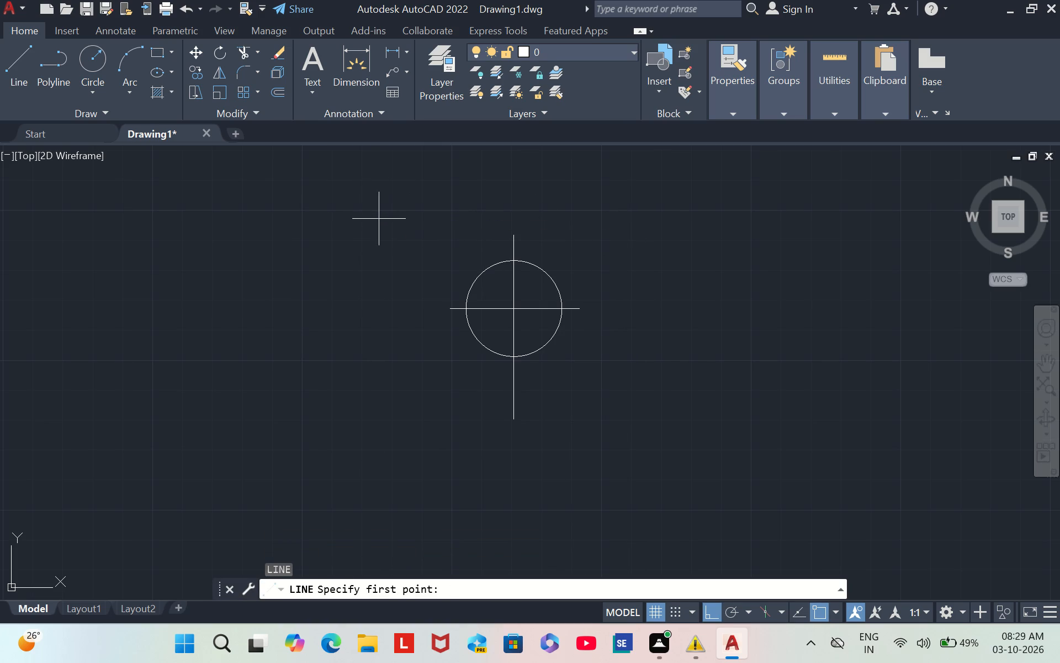
pyautogui.click(391, 241)
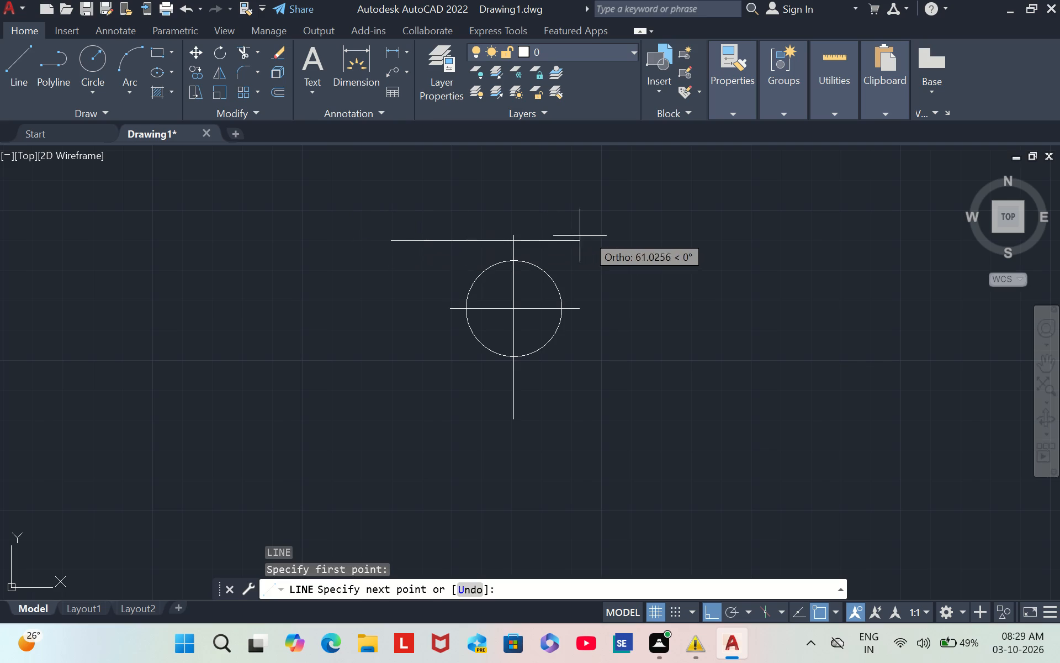
pyautogui.write('123')
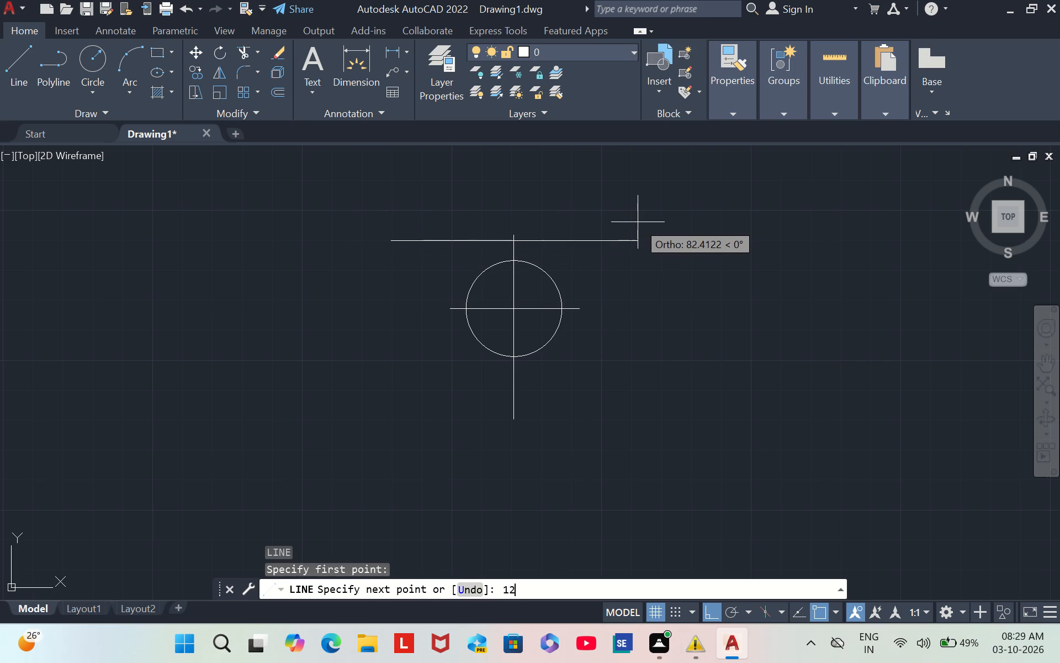
pyautogui.press('Return')
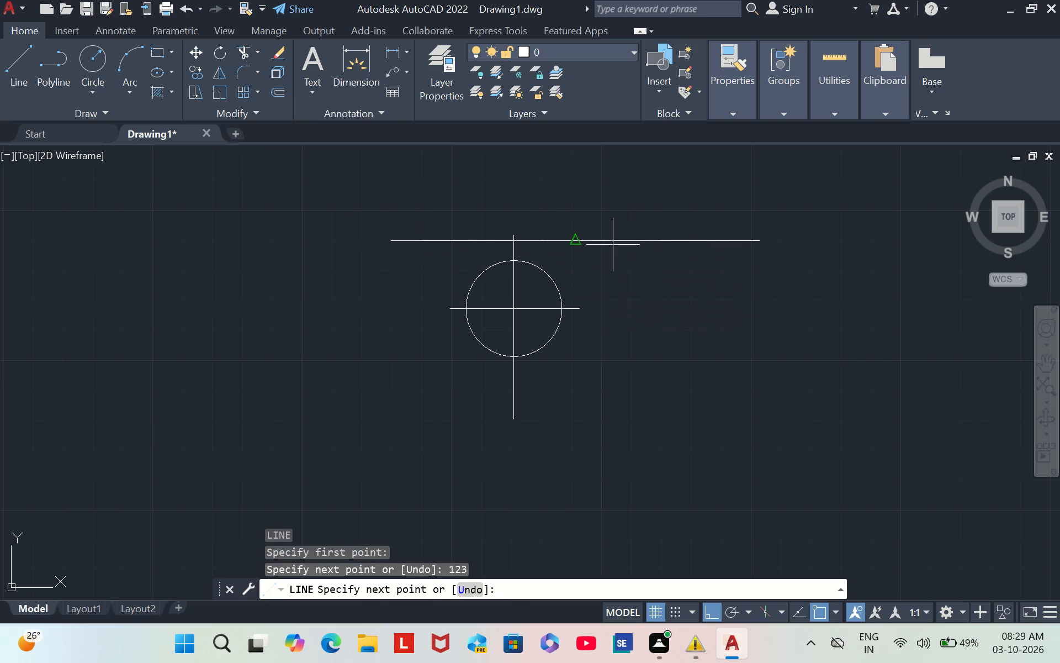
# Draw a line from the right end of the 123-long line back to its midpoint.
pyautogui.click(578, 241)
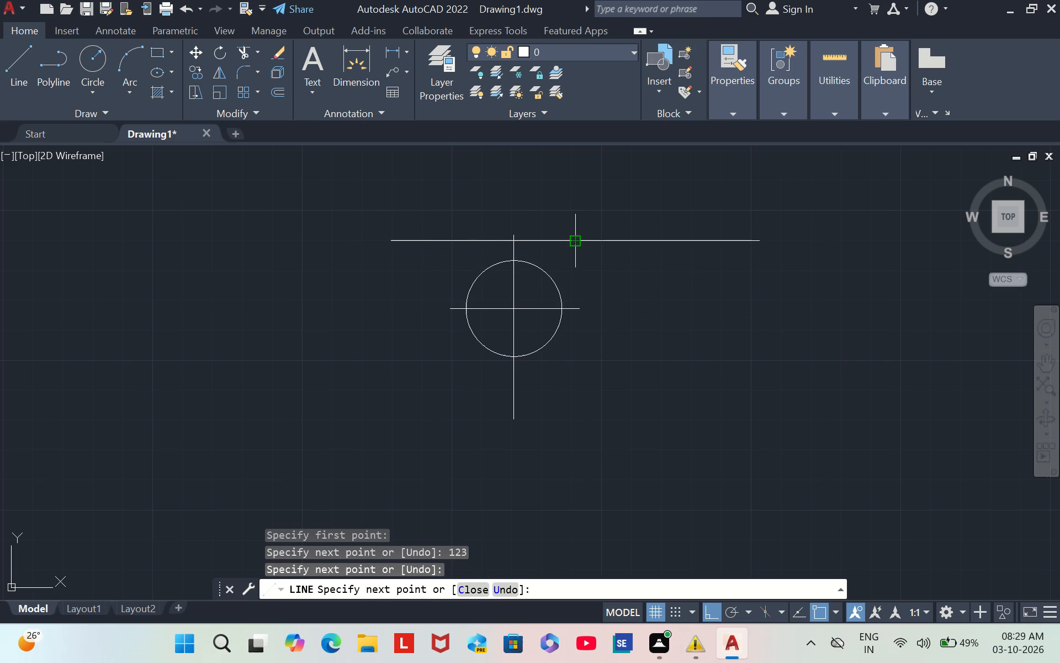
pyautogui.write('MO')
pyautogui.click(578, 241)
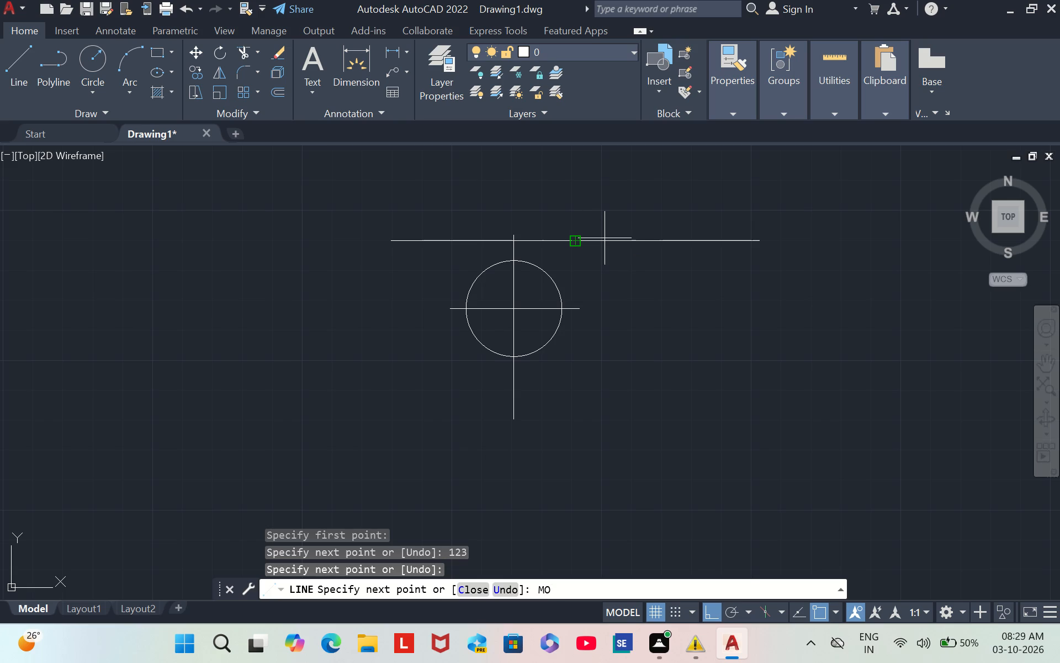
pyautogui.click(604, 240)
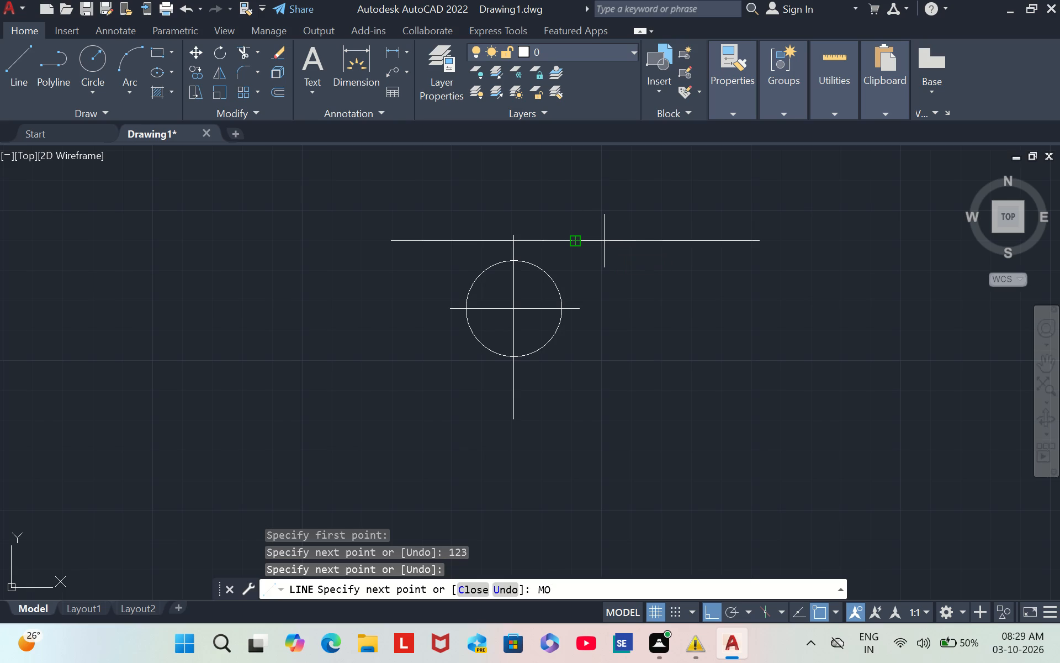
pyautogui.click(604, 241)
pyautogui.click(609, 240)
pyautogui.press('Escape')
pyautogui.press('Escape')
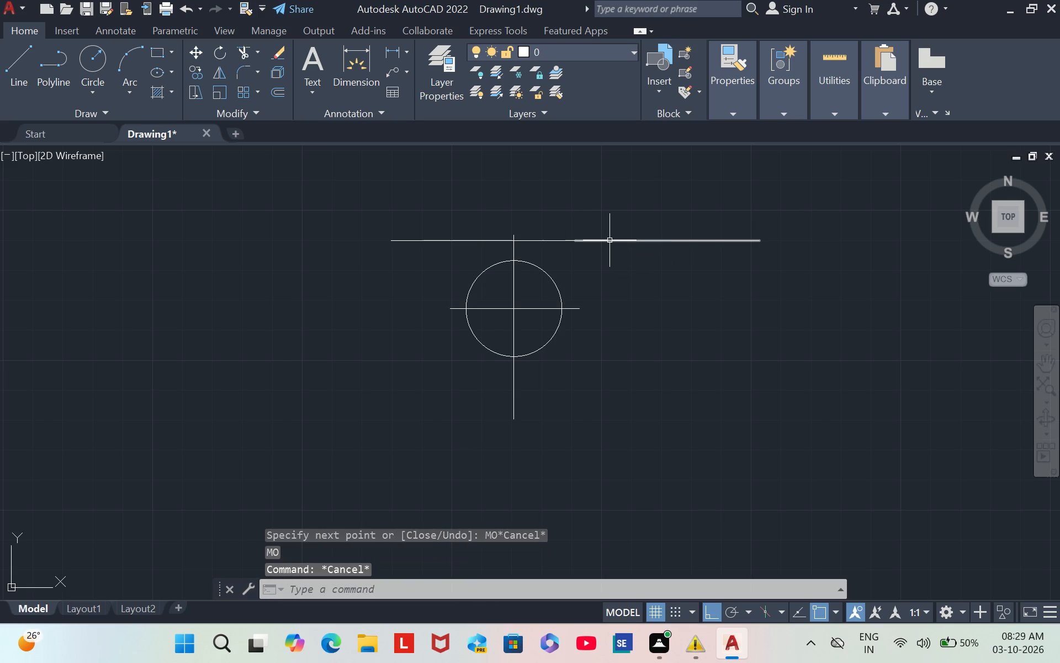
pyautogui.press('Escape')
# Move both overlapping horizontal lines from the 123-long line's midpoint to the top end of the vertical line.
pyautogui.click(609, 240)
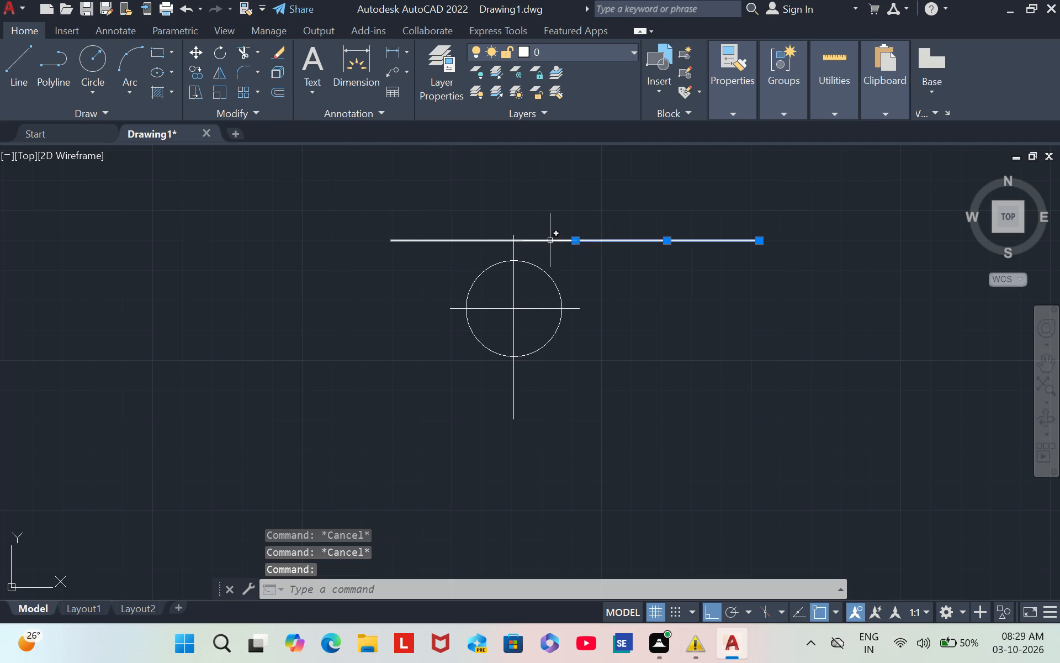
pyautogui.click(547, 241)
pyautogui.write('MO')
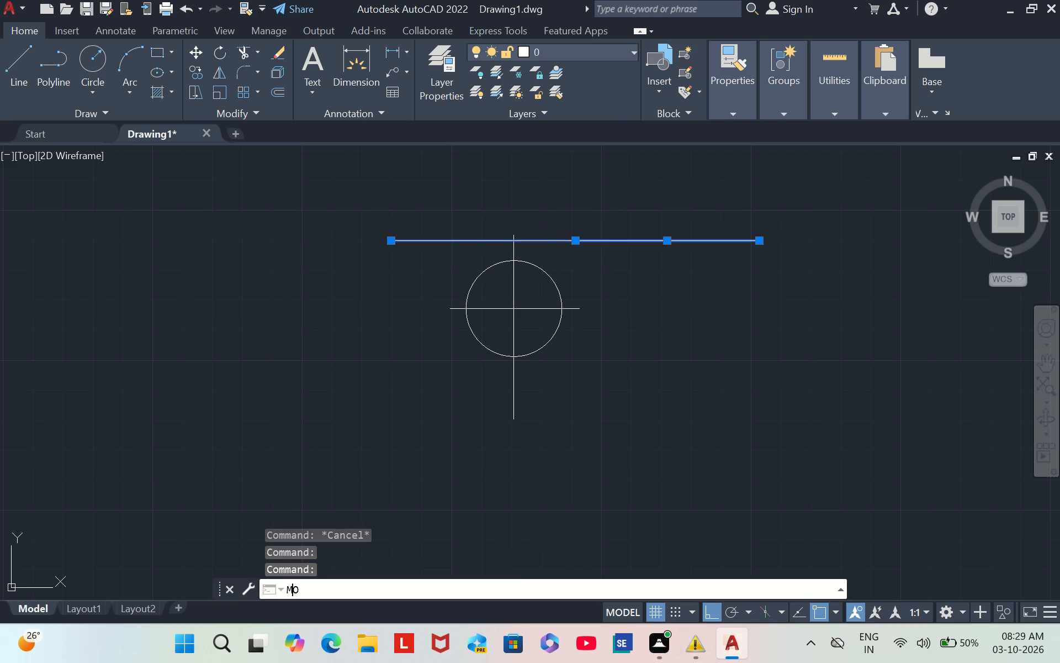
pyautogui.click(366, 448)
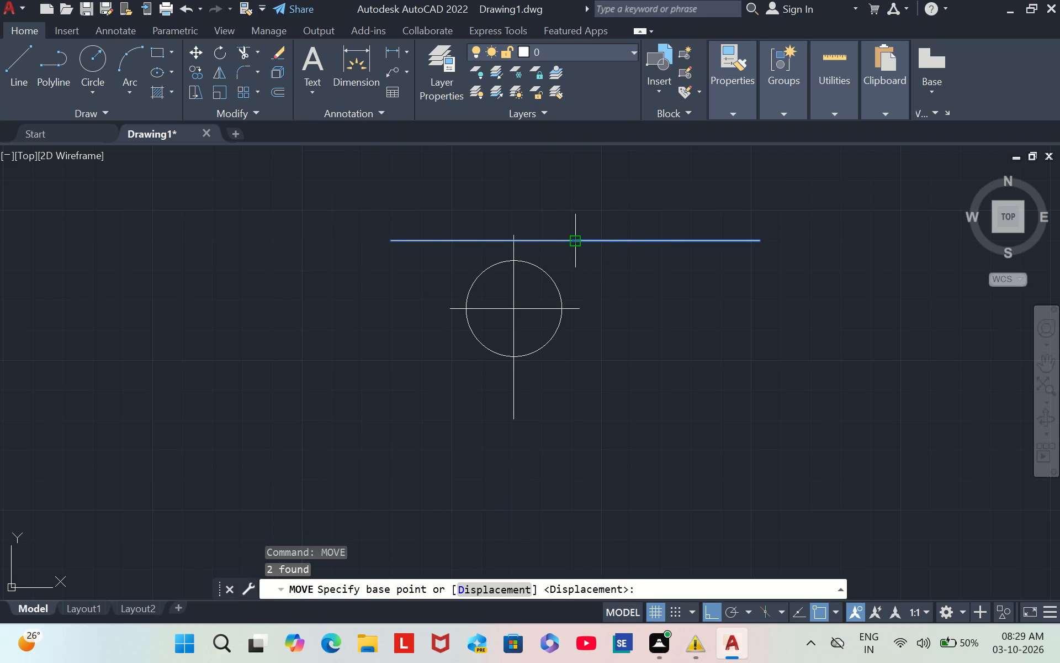
pyautogui.moveTo(576, 244); pyautogui.dragTo(514, 235)
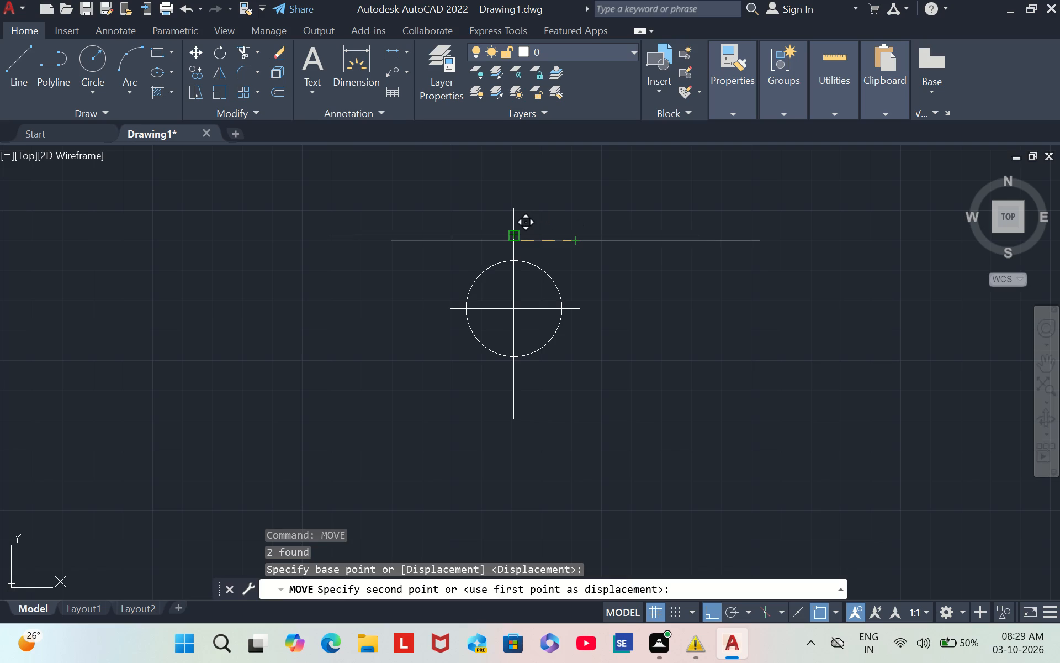
pyautogui.click(514, 235)
pyautogui.press('Escape')
pyautogui.press('Escape')
pyautogui.press('Escape')
pyautogui.press('Escape')
pyautogui.press('Escape')
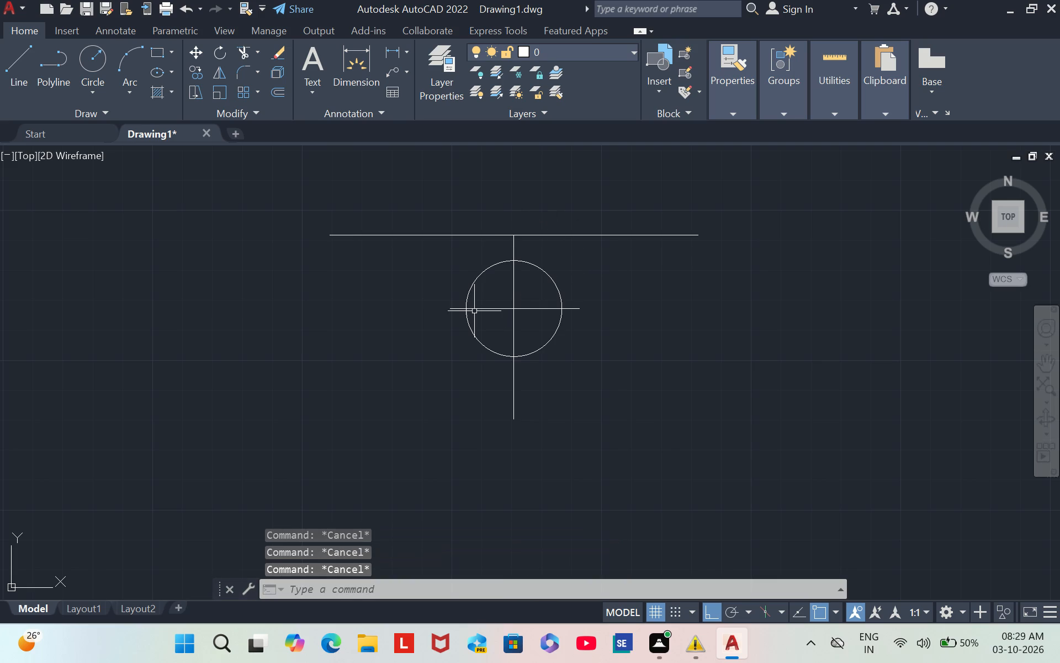
# Draw a line about 40 long leftwards from the left end of the circle's horizontal centre line, continuing up to the top line's left end.
pyautogui.press('l')
pyautogui.press('Return')
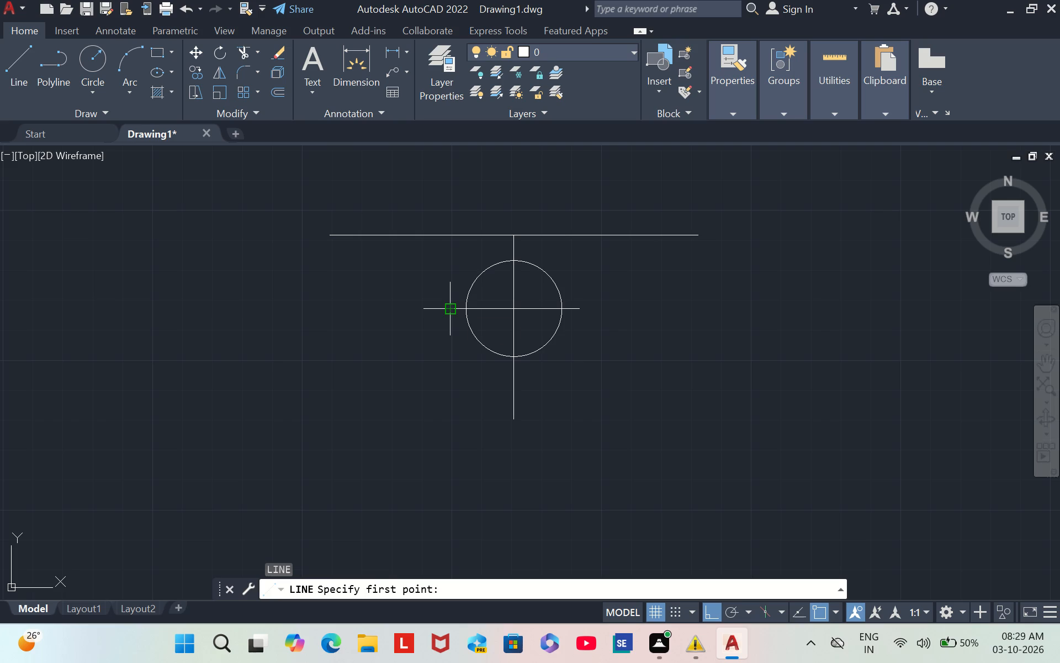
pyautogui.moveTo(455, 309); pyautogui.dragTo(332, 291)
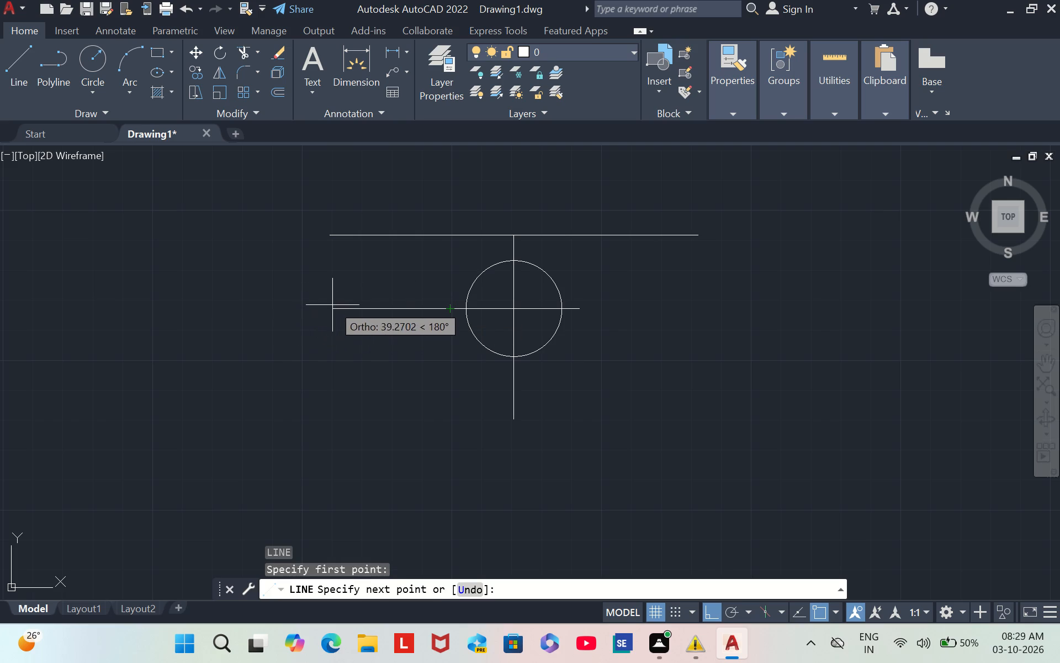
pyautogui.moveTo(332, 291); pyautogui.dragTo(331, 285)
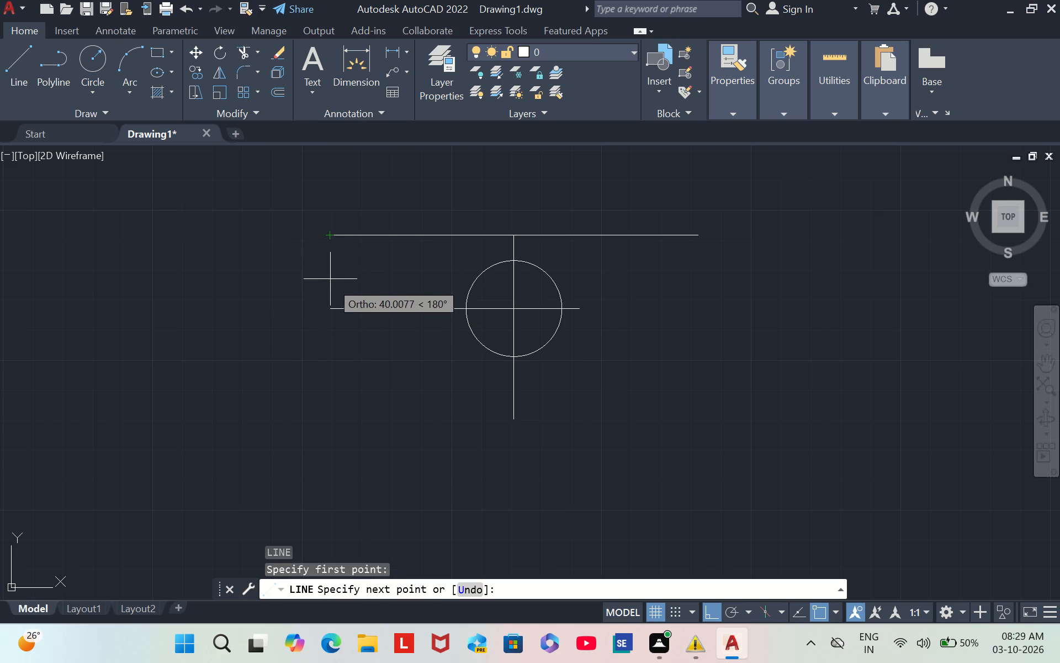
pyautogui.moveTo(331, 285); pyautogui.dragTo(330, 308)
pyautogui.click(330, 308)
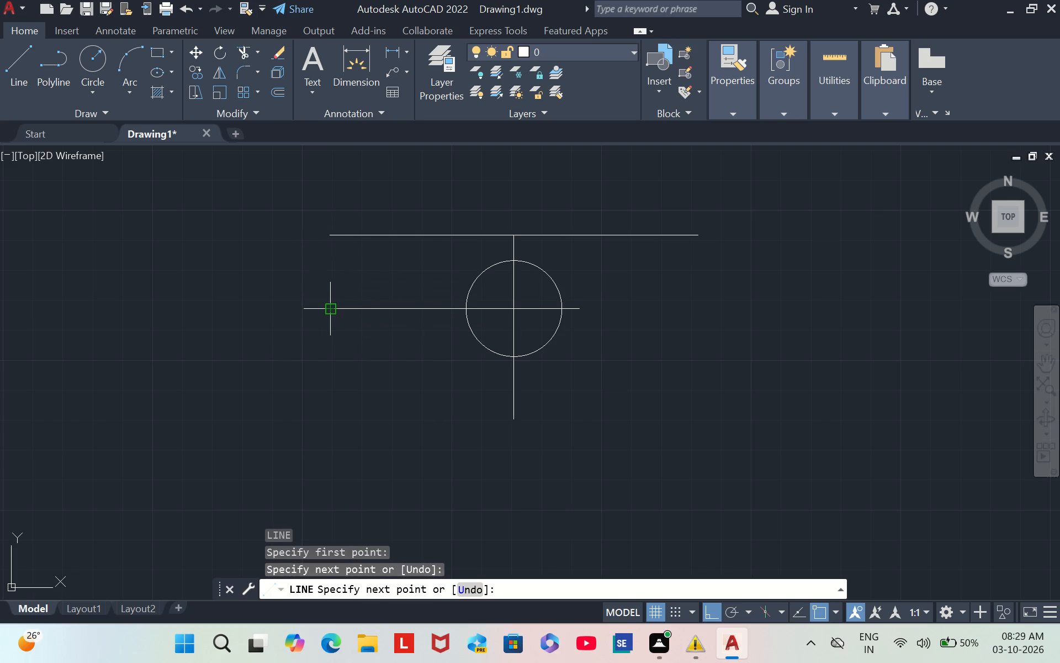
pyautogui.click(328, 239)
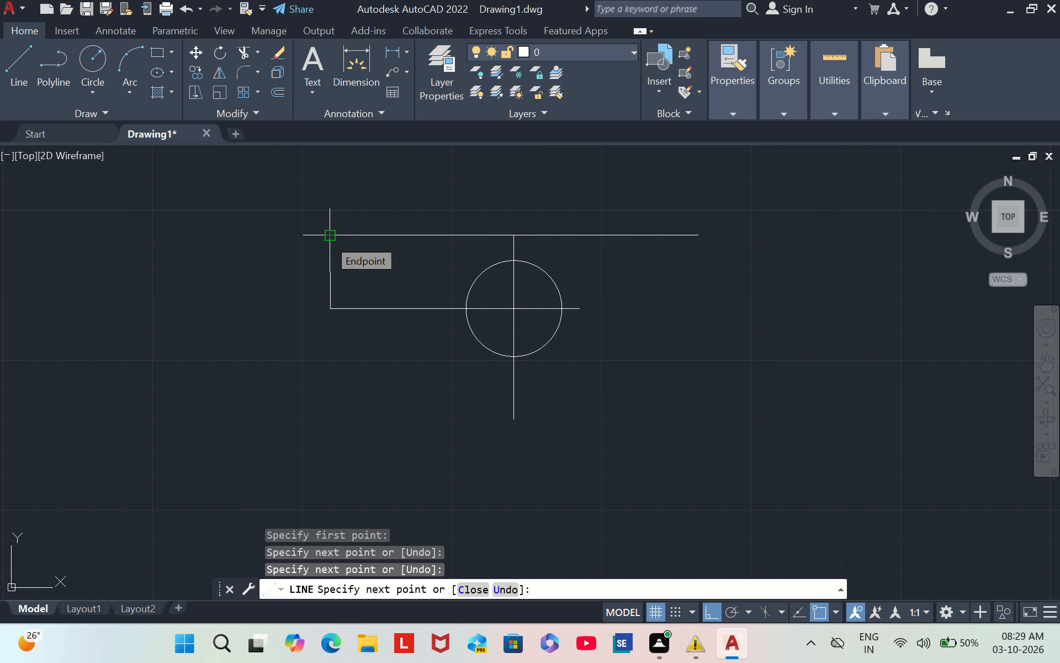
pyautogui.press('Escape')
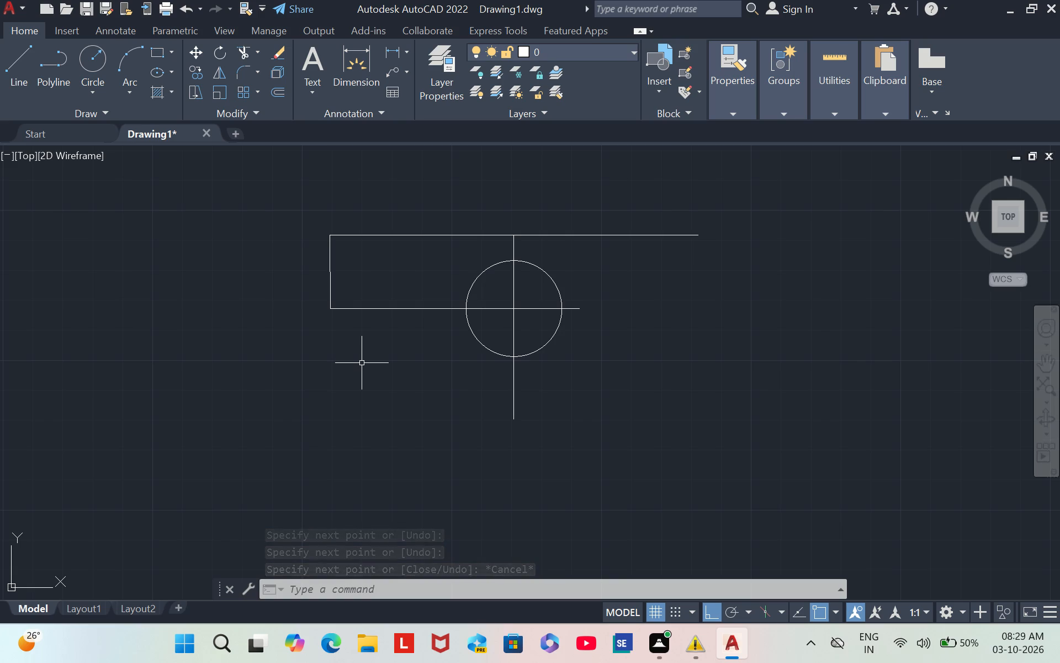
# Draw a line 7.8 downwards from the lower-left corner, continuing with a horizontal segment about 92 long rightwards through the circle.
pyautogui.press('l')
pyautogui.press('Return')
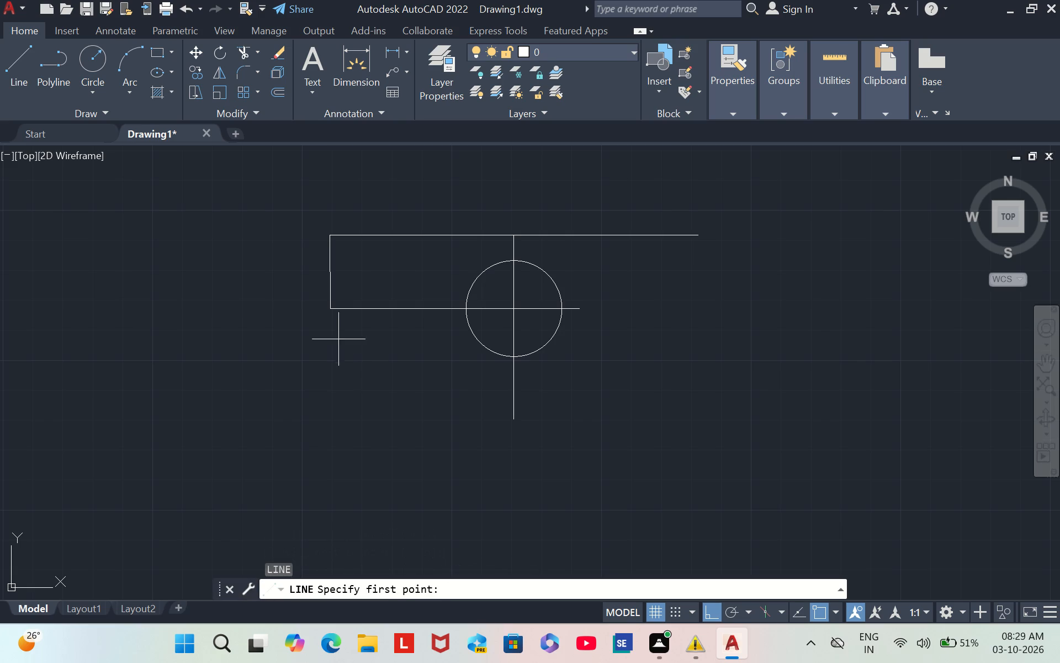
pyautogui.click(332, 312)
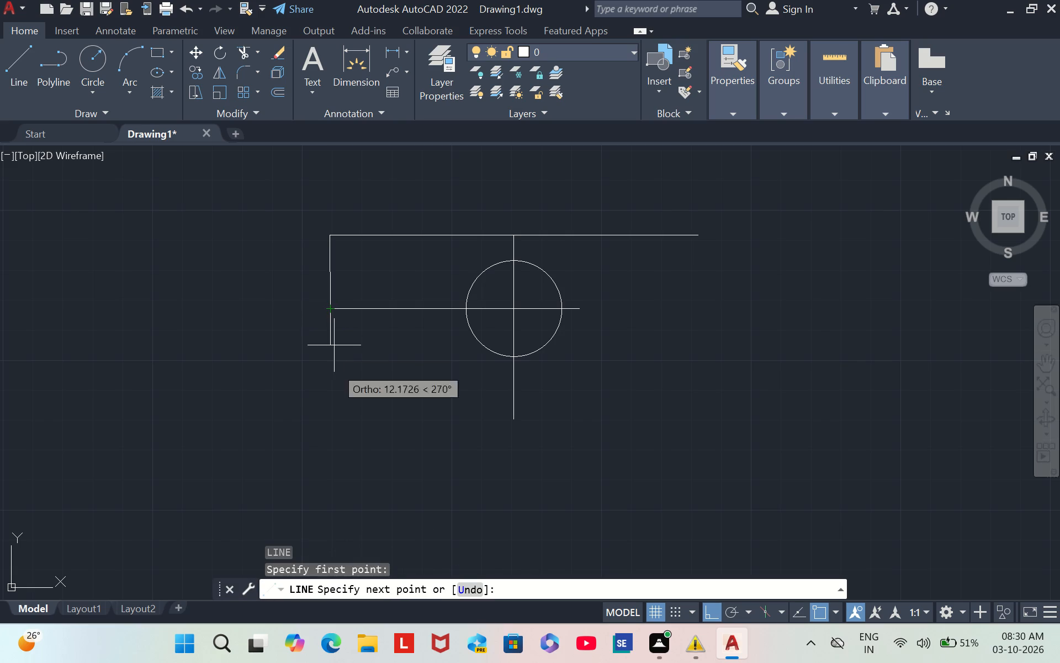
pyautogui.write('7.8')
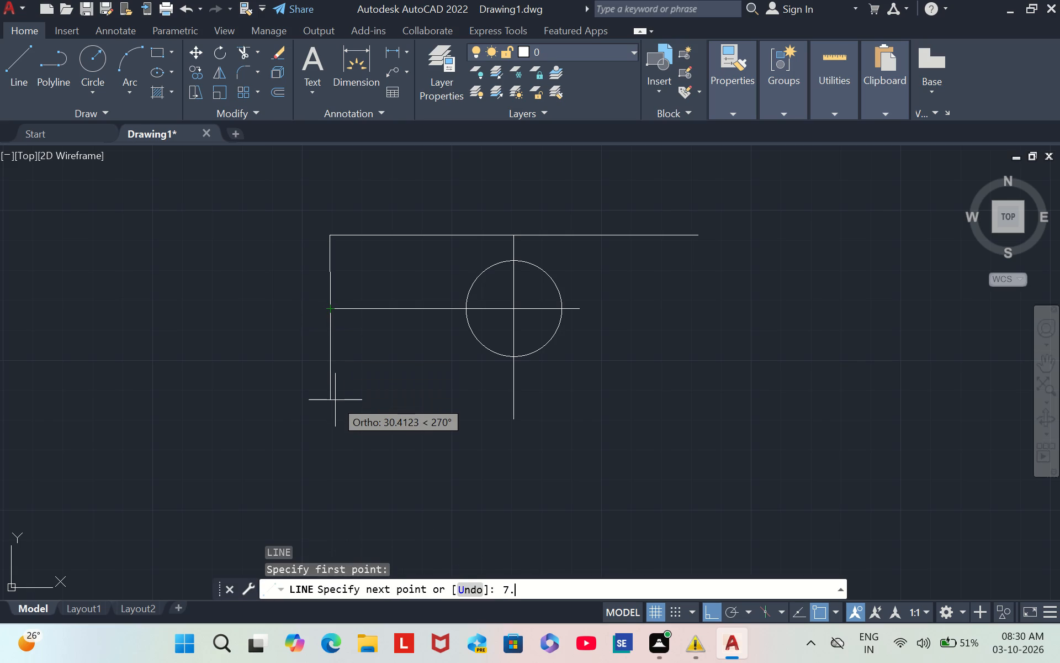
pyautogui.press('Return')
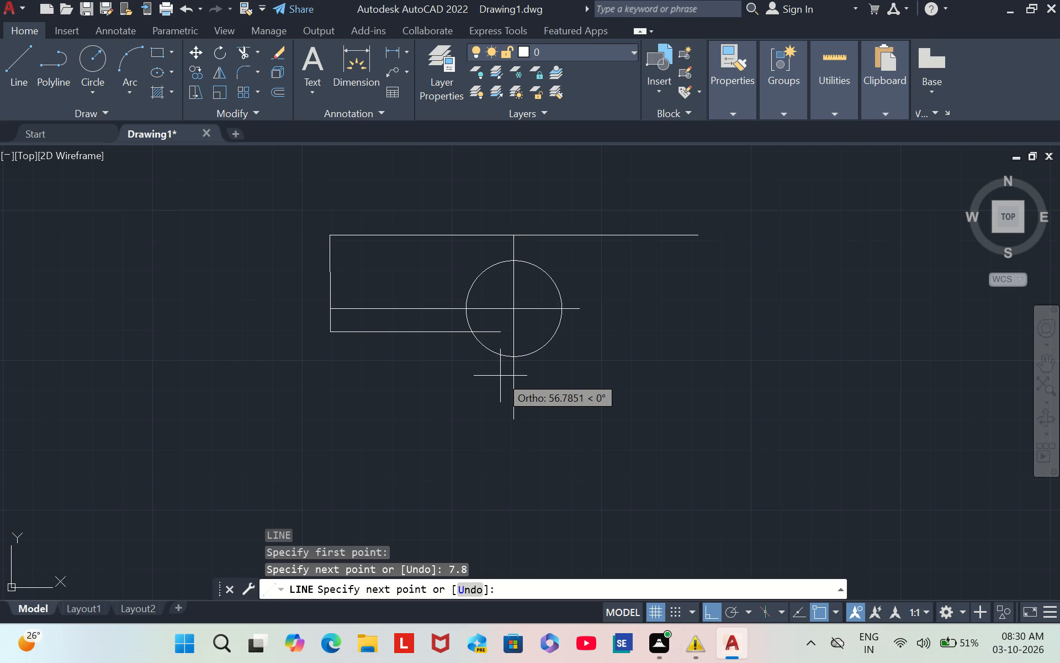
pyautogui.click(605, 353)
pyautogui.press('Escape')
# Draw a line 5.4 downwards from the end of the 7.8 segment, continuing with a horizontal segment about 92 long rightwards through the circle.
pyautogui.press('l')
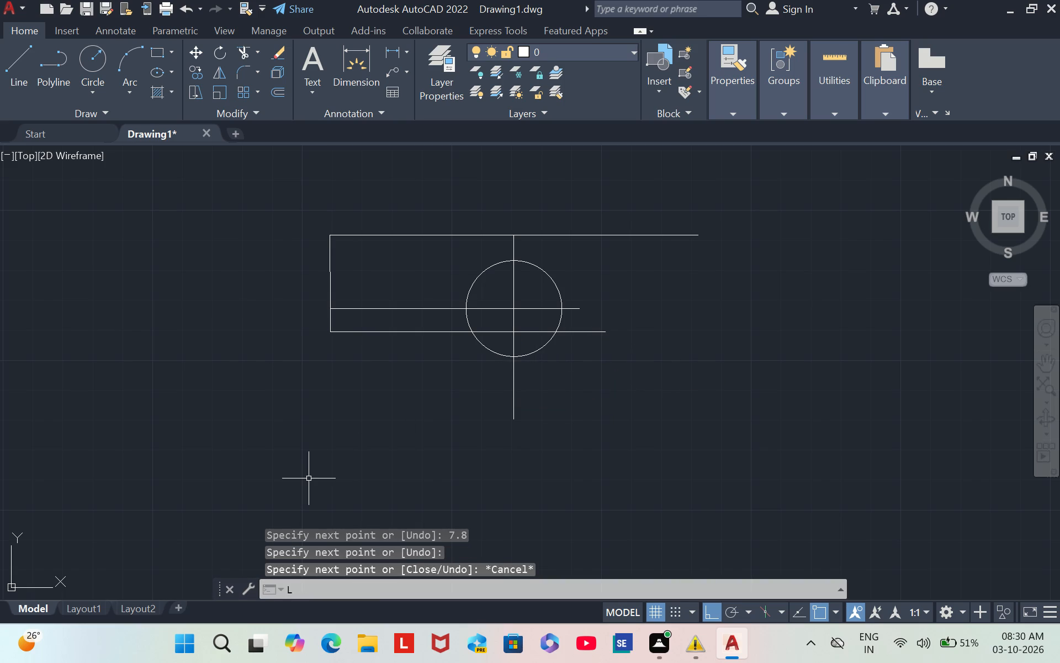
pyautogui.press('Return')
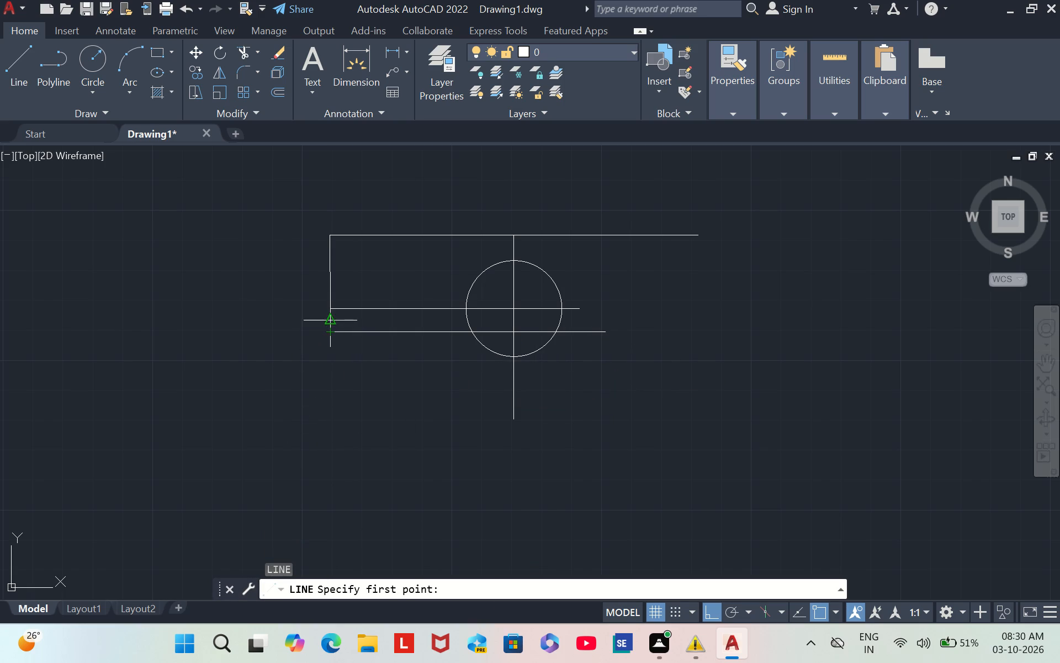
pyautogui.click(332, 332)
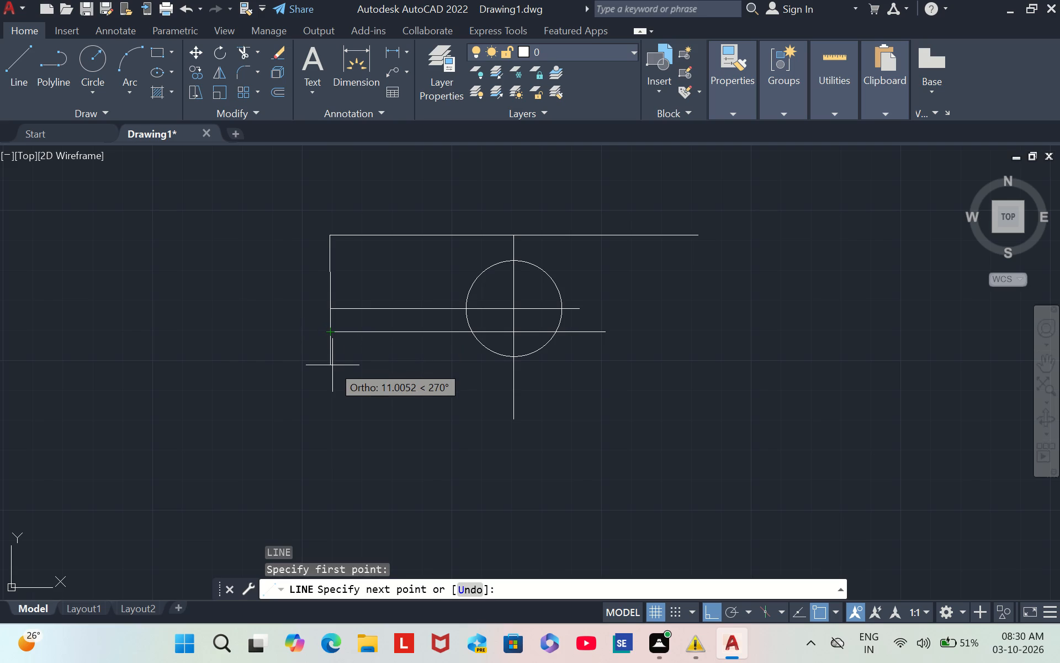
pyautogui.press('5')
pyautogui.write('.4')
pyautogui.press('Return')
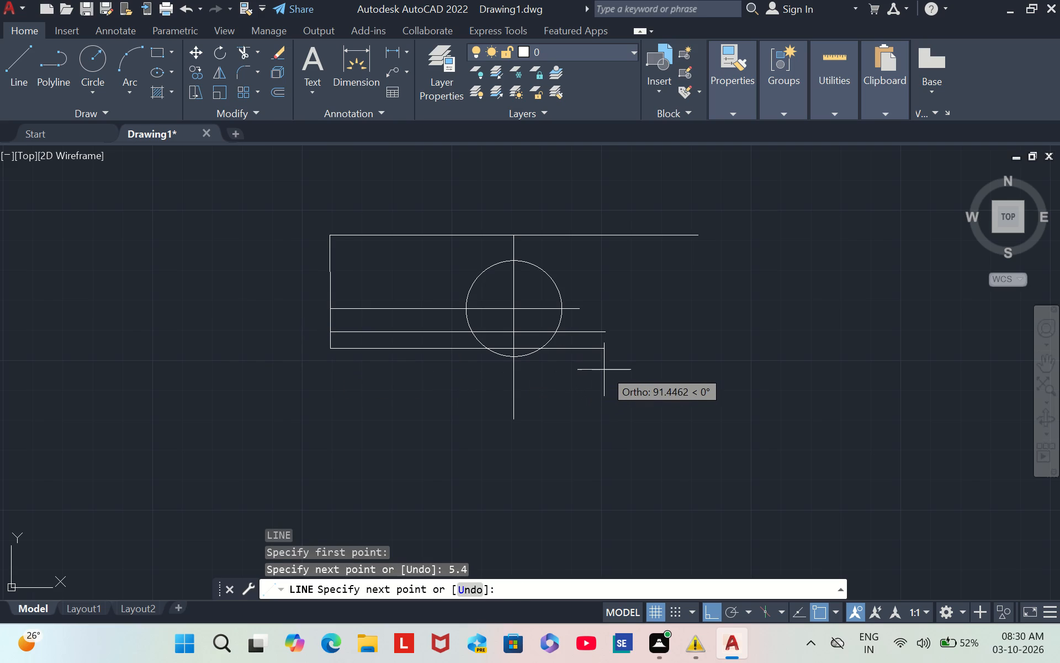
pyautogui.click(605, 369)
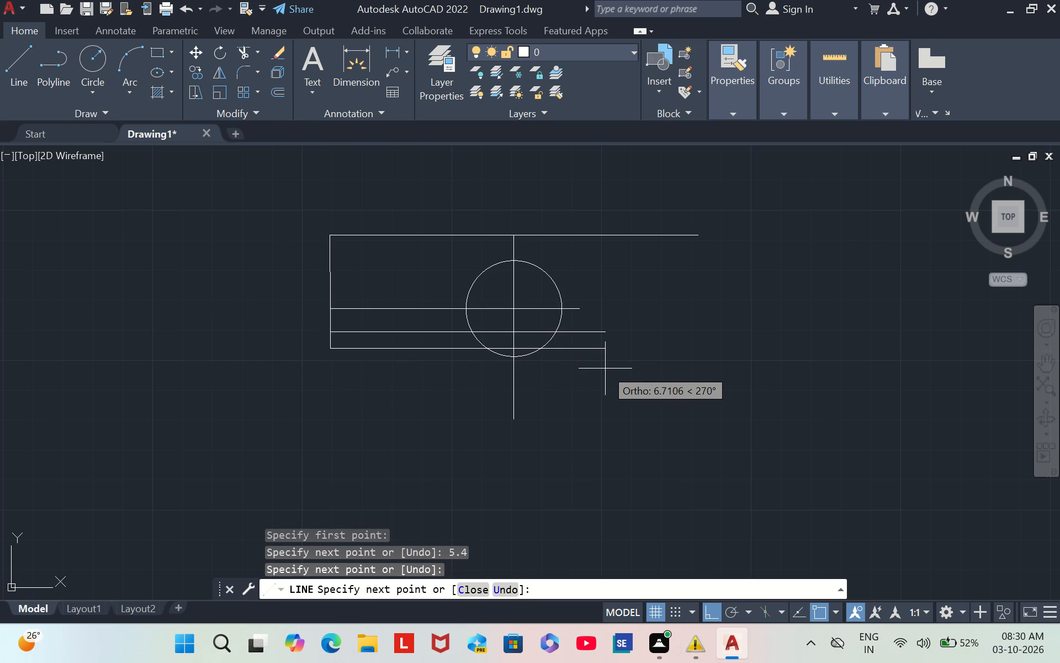
pyautogui.press('Escape')
pyautogui.press('Escape')
pyautogui.press('Escape')
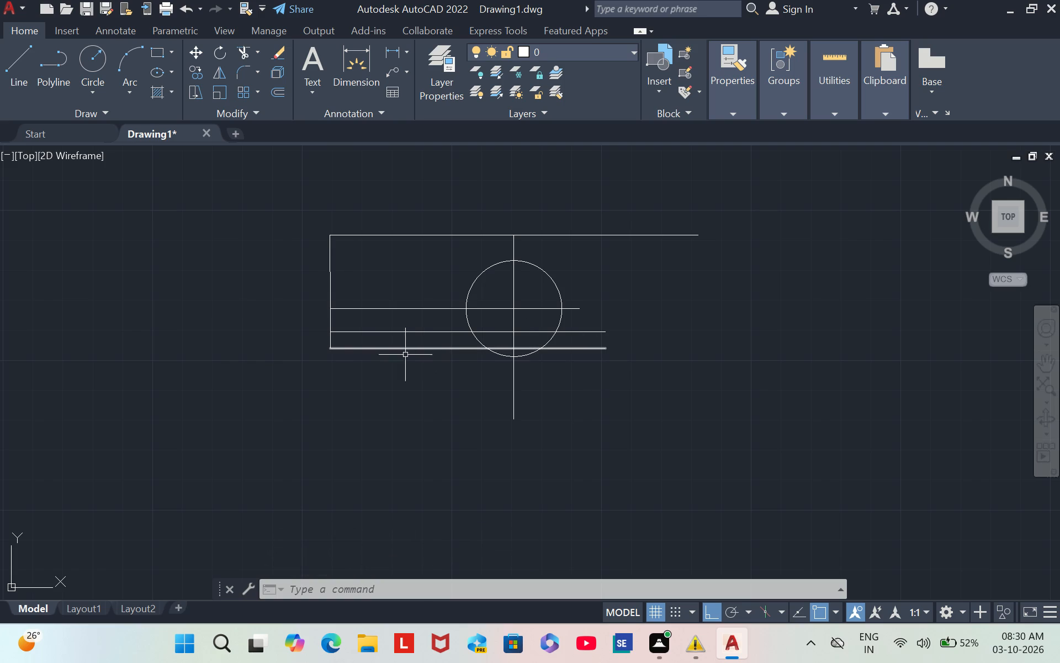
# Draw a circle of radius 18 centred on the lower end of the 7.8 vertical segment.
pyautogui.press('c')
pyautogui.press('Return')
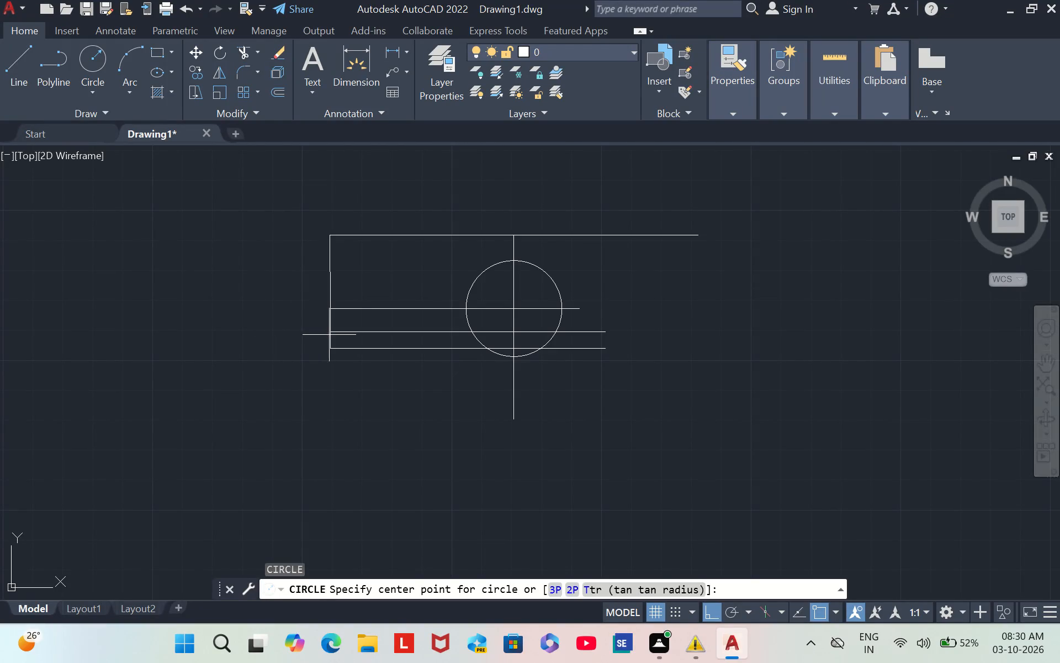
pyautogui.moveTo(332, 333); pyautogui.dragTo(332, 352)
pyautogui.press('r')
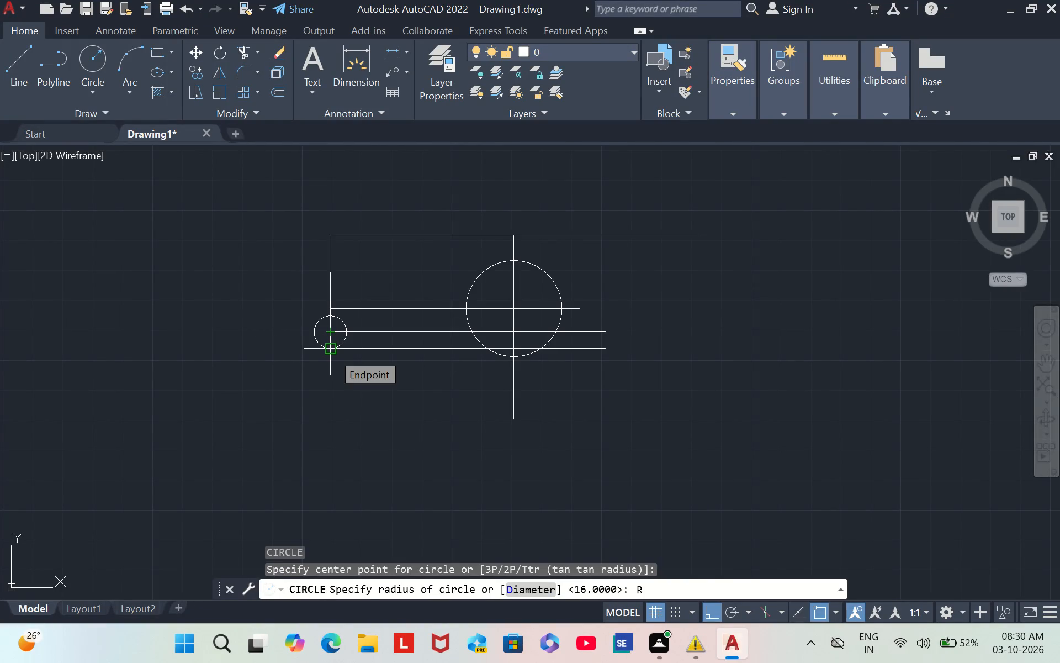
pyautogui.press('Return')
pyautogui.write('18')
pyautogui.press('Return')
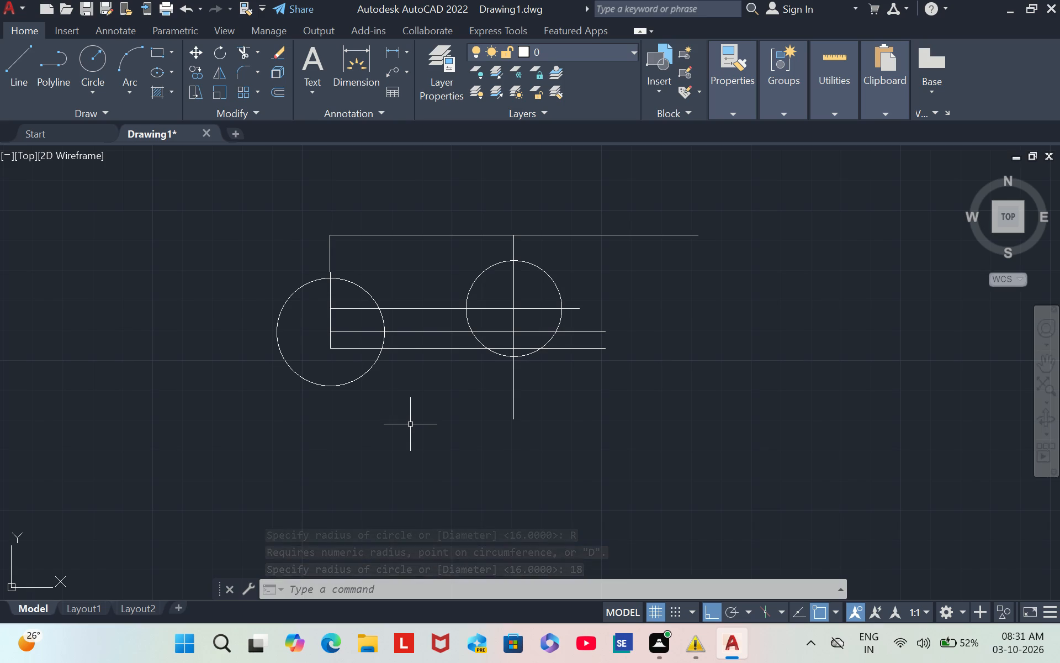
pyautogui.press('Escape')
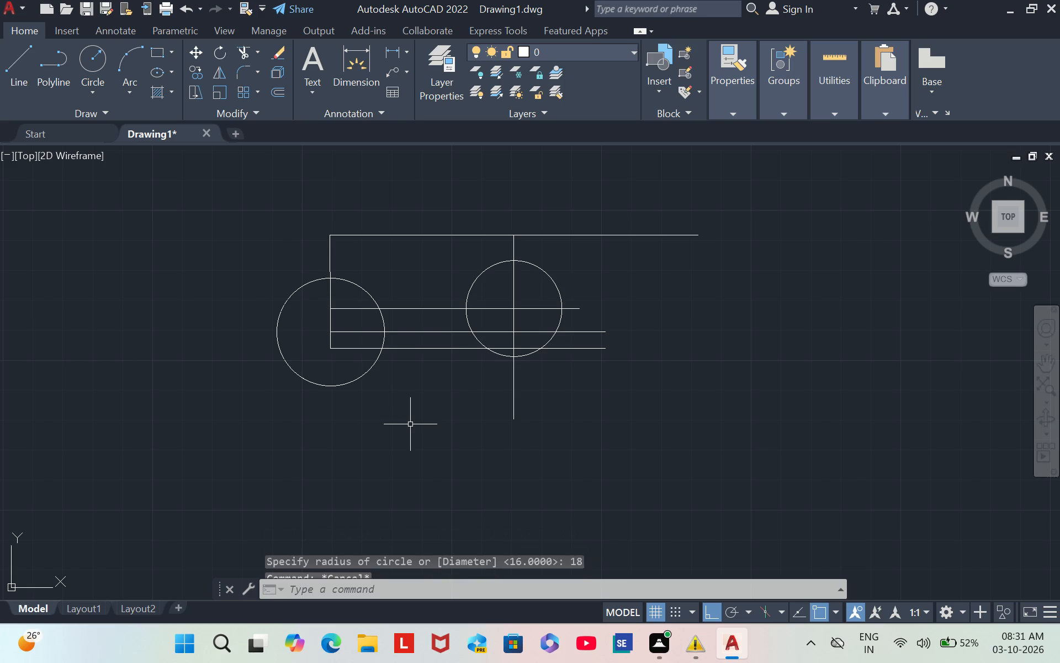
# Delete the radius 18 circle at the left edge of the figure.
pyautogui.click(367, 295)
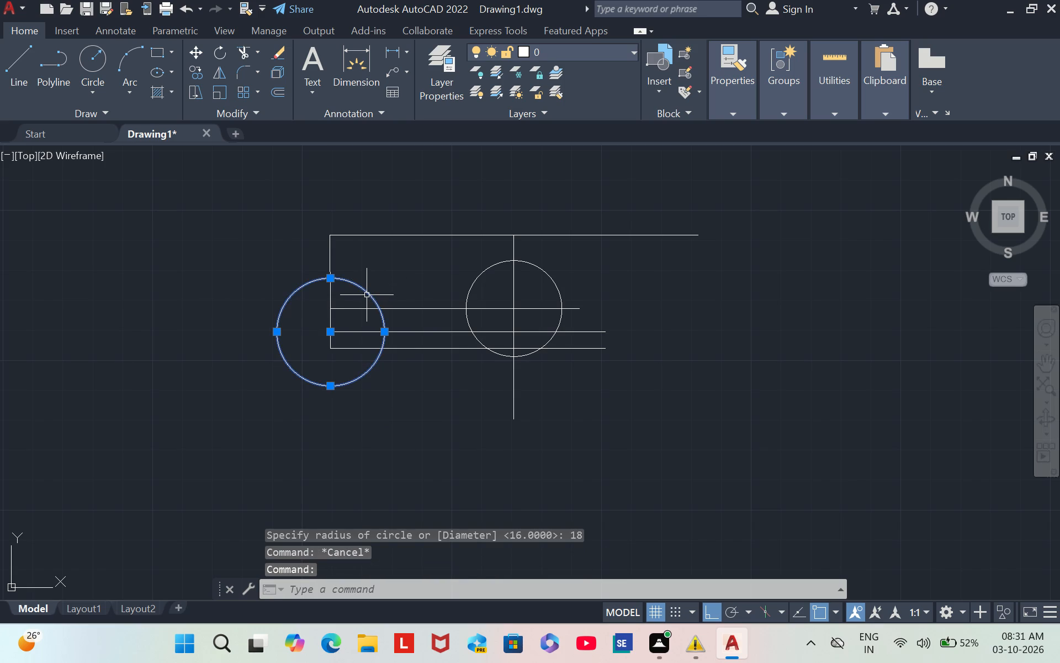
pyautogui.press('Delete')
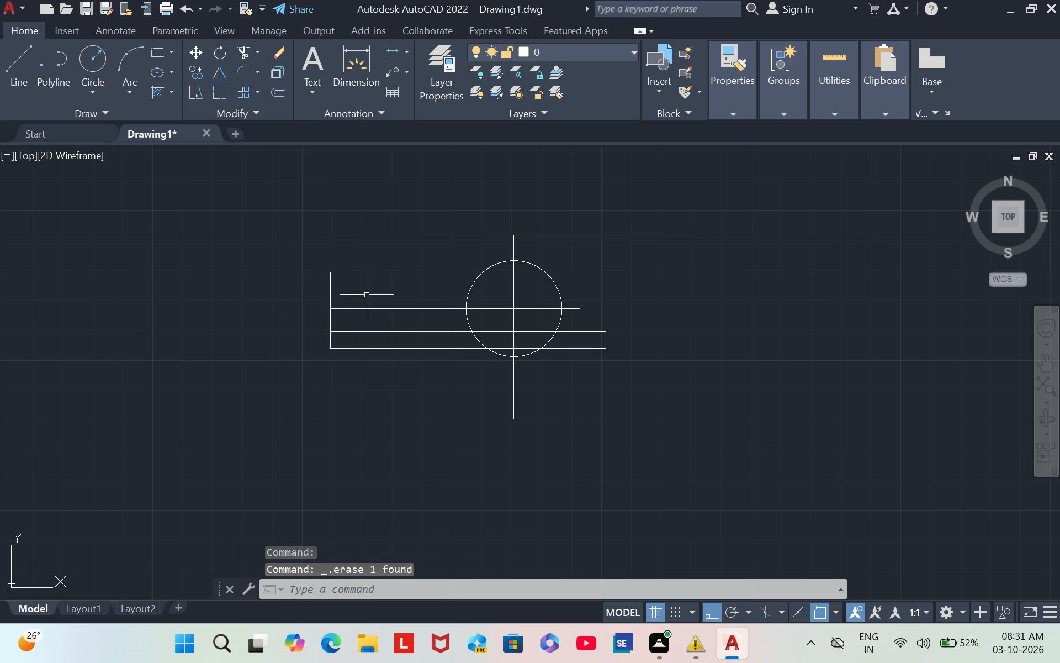
# Delete the horizontal line left of the circle's centre line and the horizontal line starting at the end of the 7.8 segment.
pyautogui.click(357, 311)
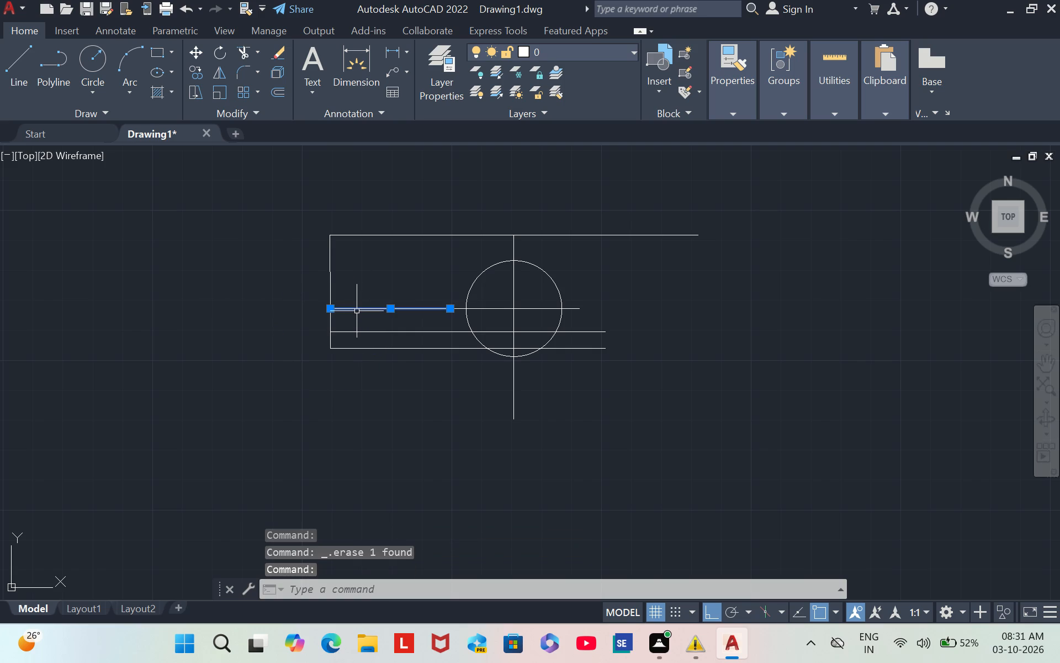
pyautogui.press('Delete')
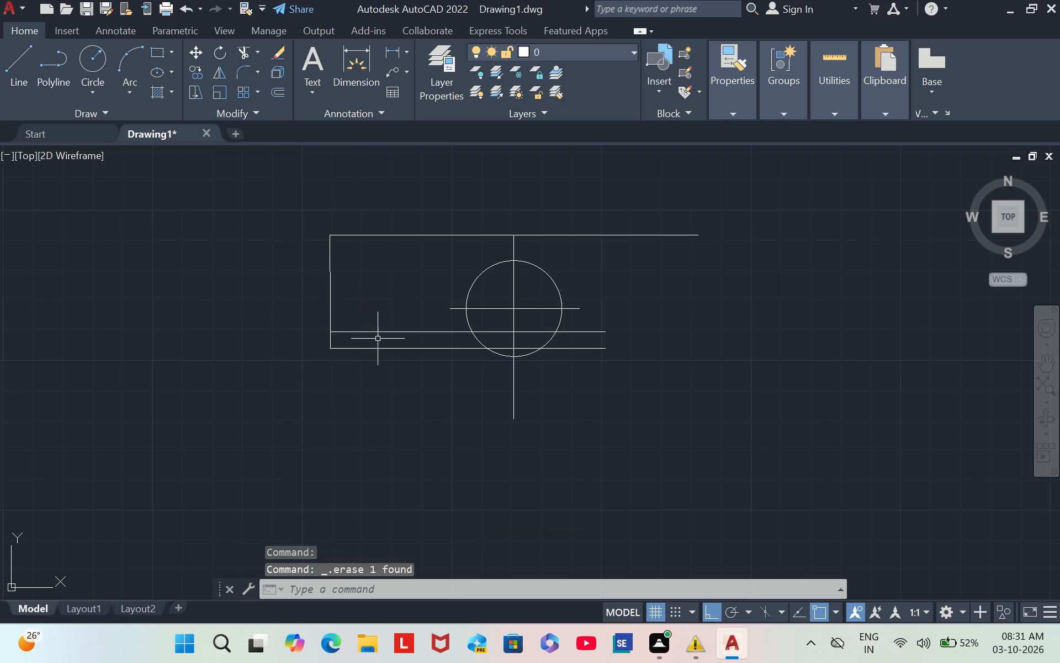
pyautogui.click(372, 333)
pyautogui.press('Delete')
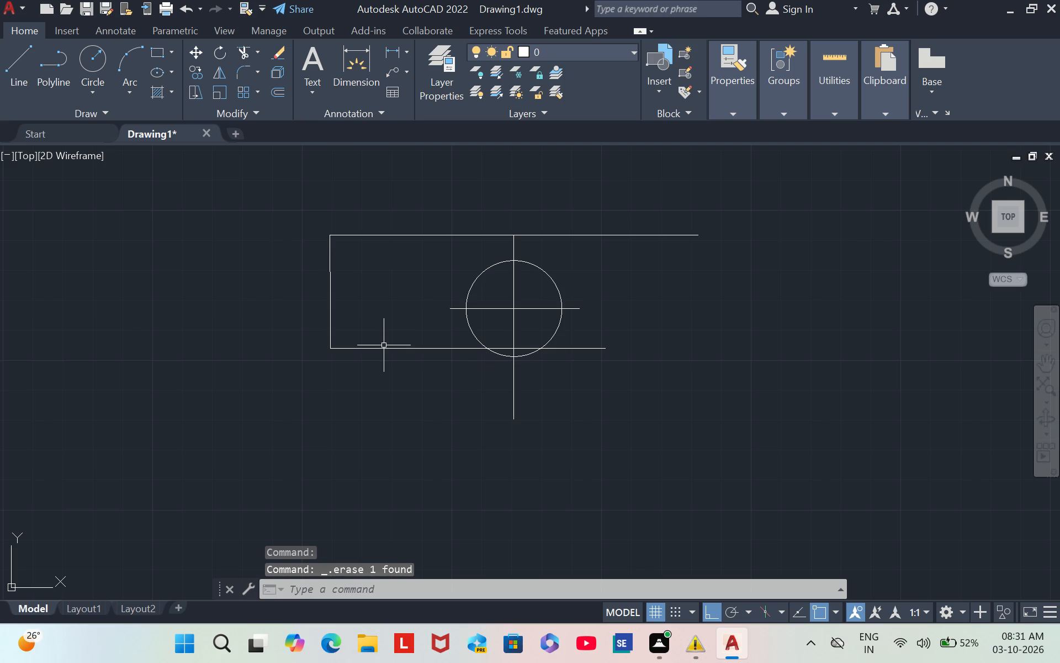
# Delete the horizontal line running from the lower end of the left edge through the circle.
pyautogui.click(384, 345)
pyautogui.press('Escape')
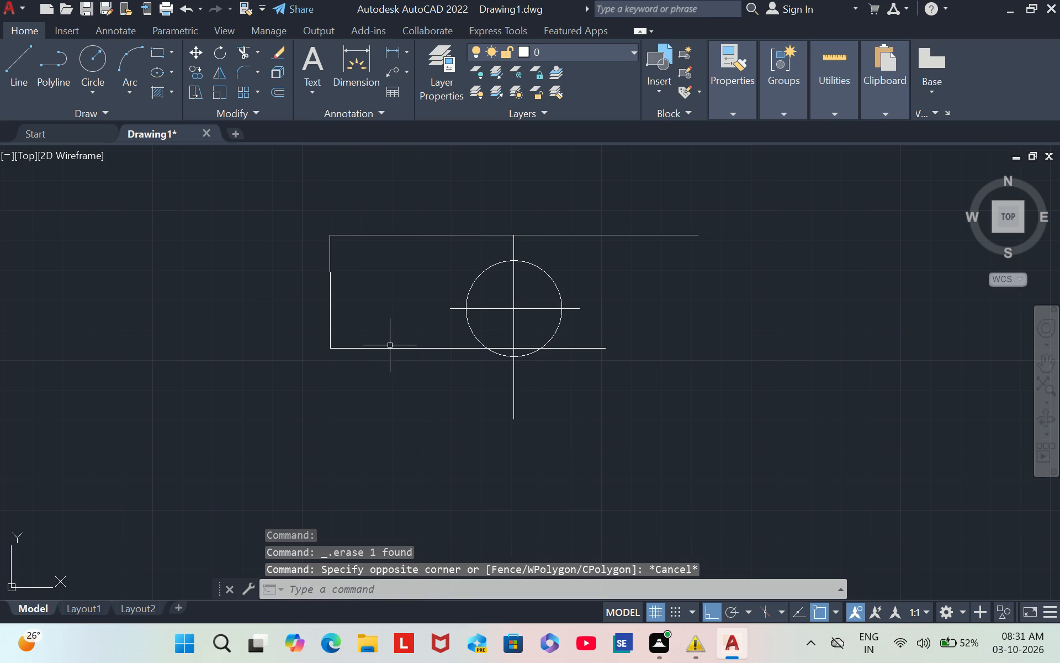
pyautogui.click(379, 345)
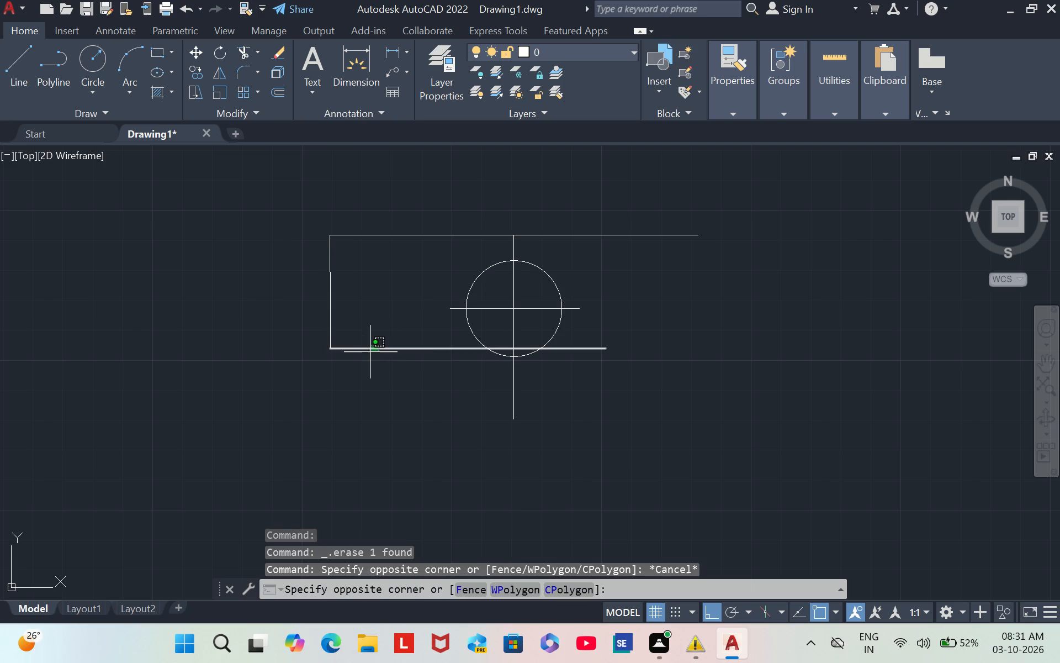
pyautogui.click(369, 352)
pyautogui.press('BackSpace')
pyautogui.press('Delete')
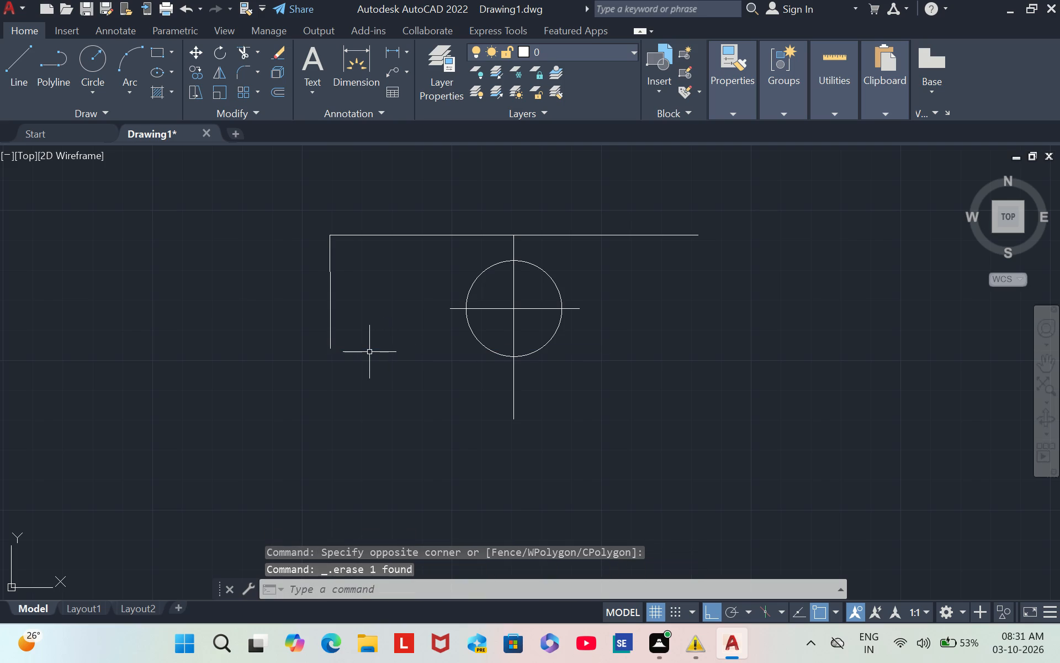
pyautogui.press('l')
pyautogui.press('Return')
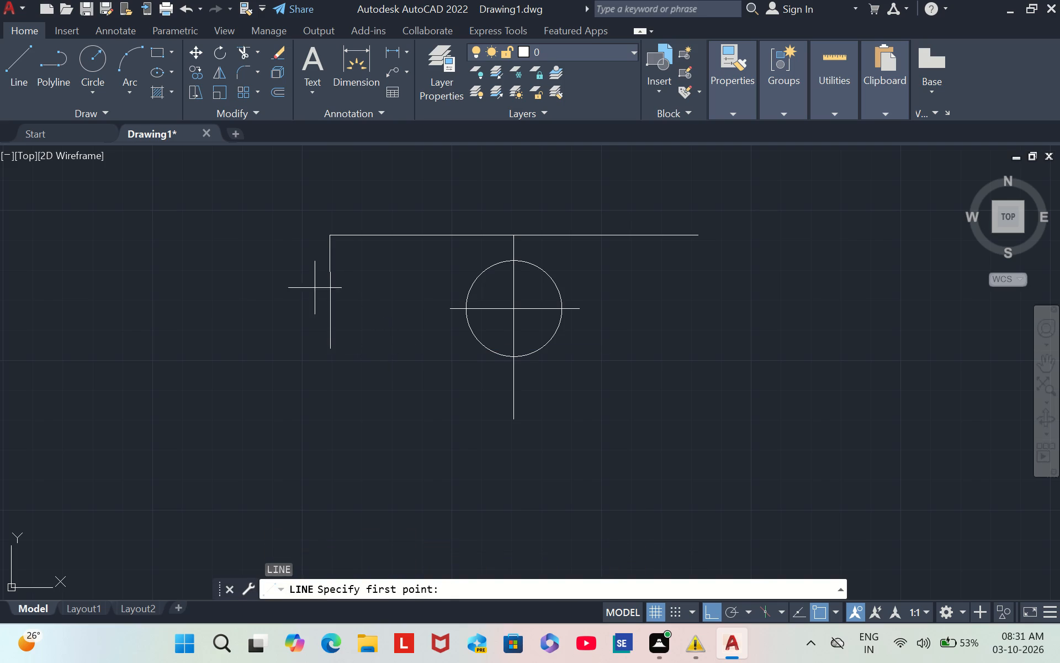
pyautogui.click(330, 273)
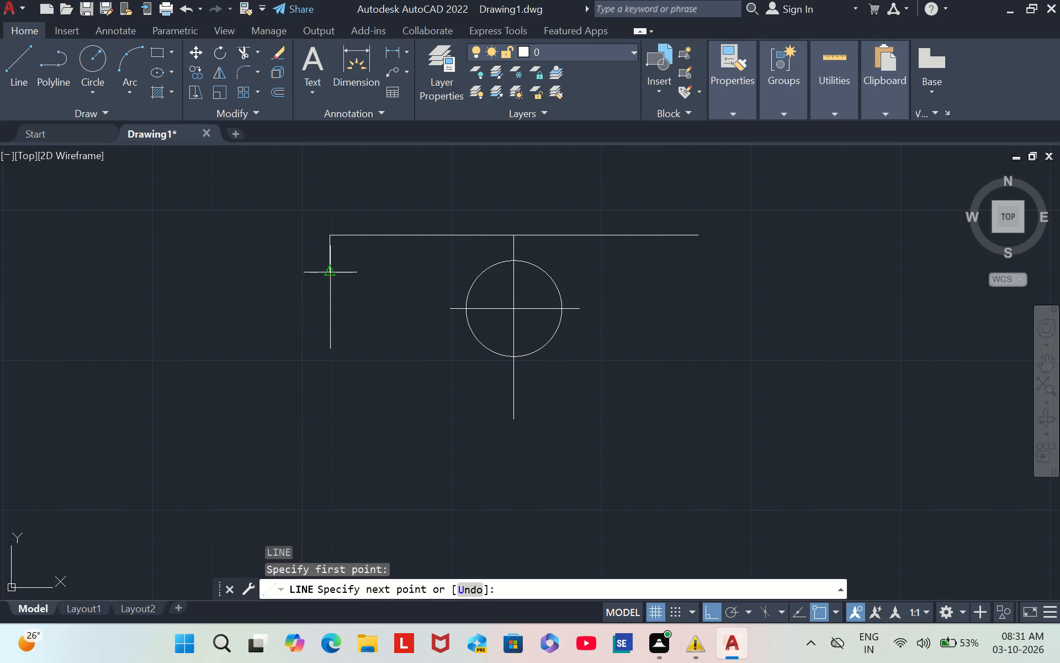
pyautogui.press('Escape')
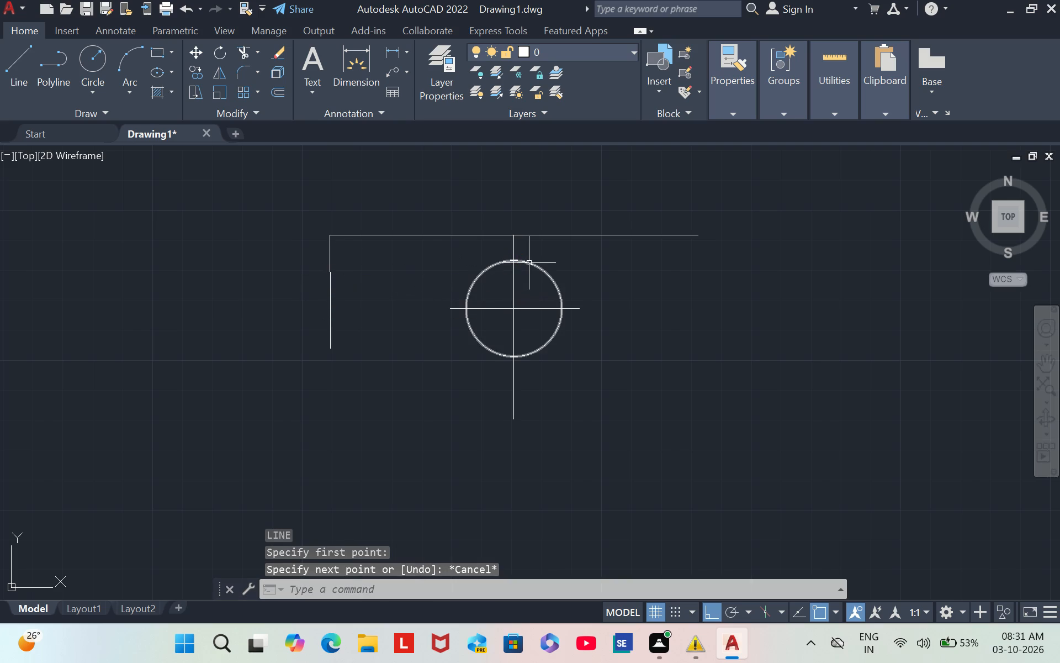
# Draw a horizontal line about 69 long leftwards from the left end of the circle's horizontal centre line, crossing the left edge.
pyautogui.press('l')
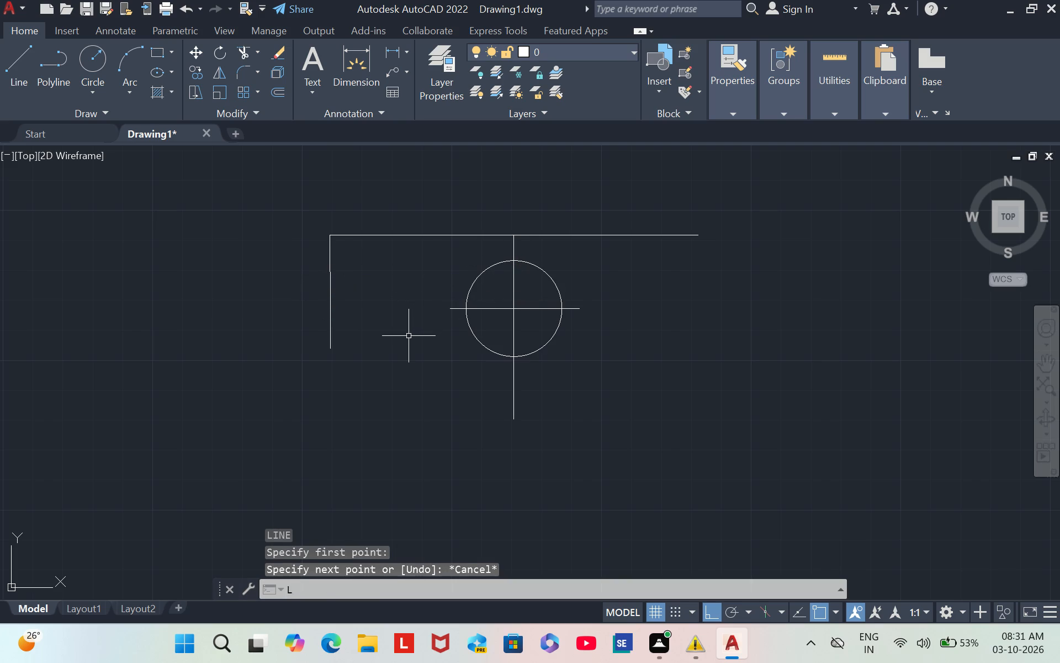
pyautogui.press('Return')
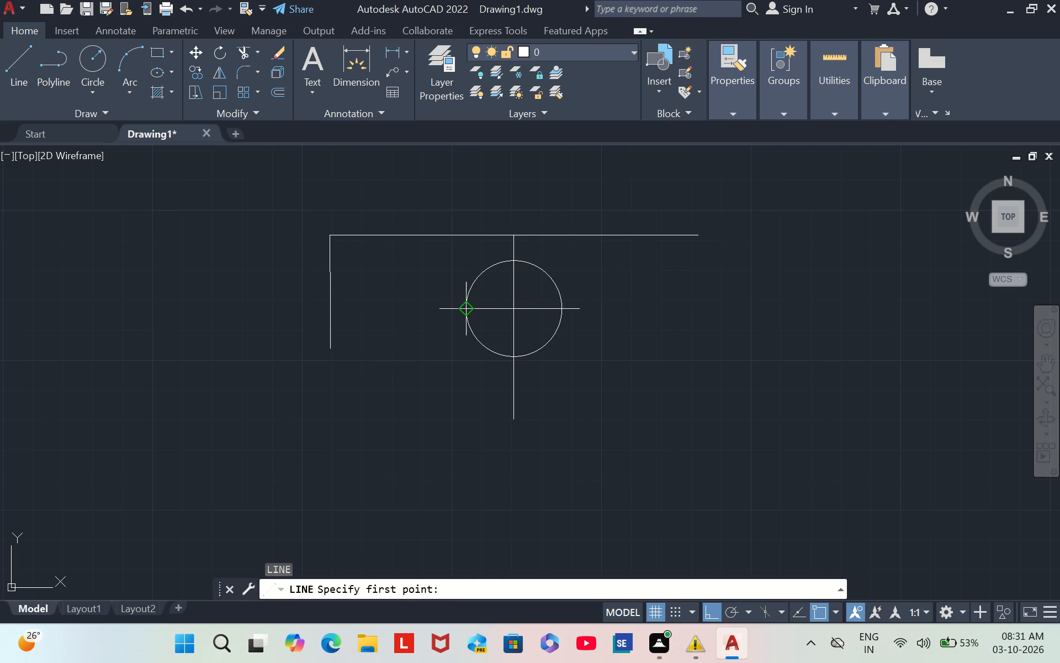
pyautogui.moveTo(453, 311); pyautogui.dragTo(243, 299)
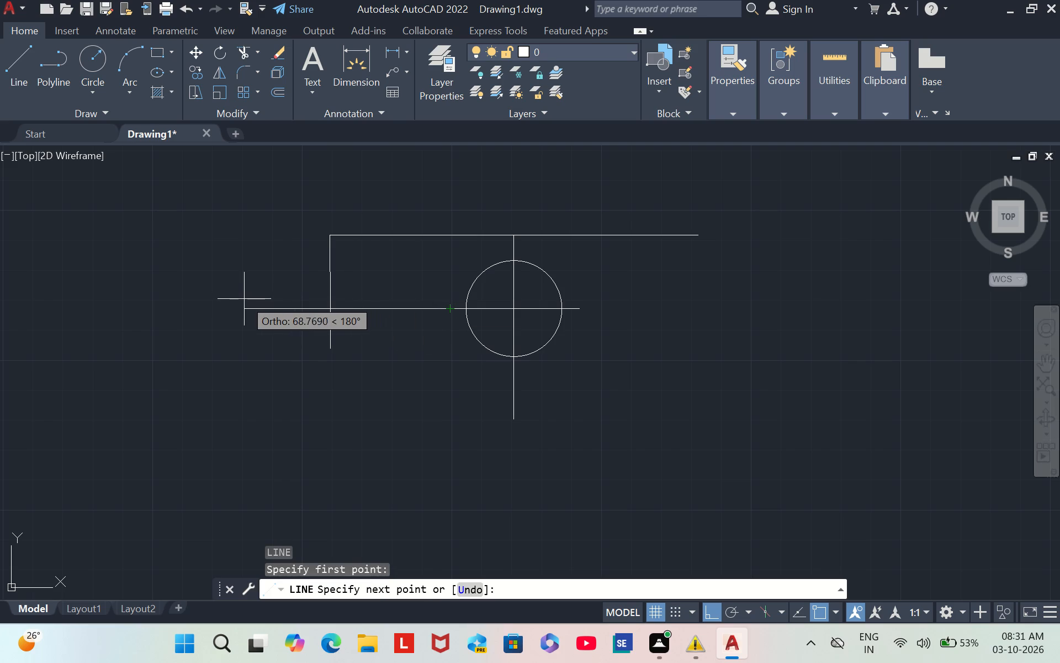
pyautogui.click(243, 299)
pyautogui.press('Escape')
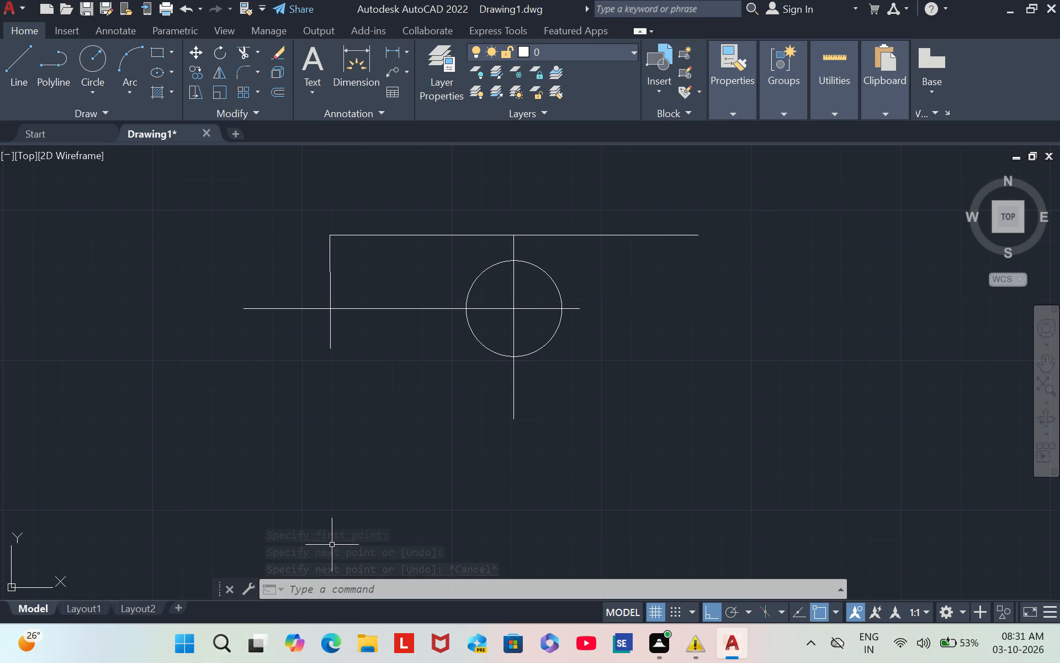
# Draw a vertical line 78 long downwards from where the extended horizontal centre line meets the left edge.
pyautogui.press('l')
pyautogui.press('Return')
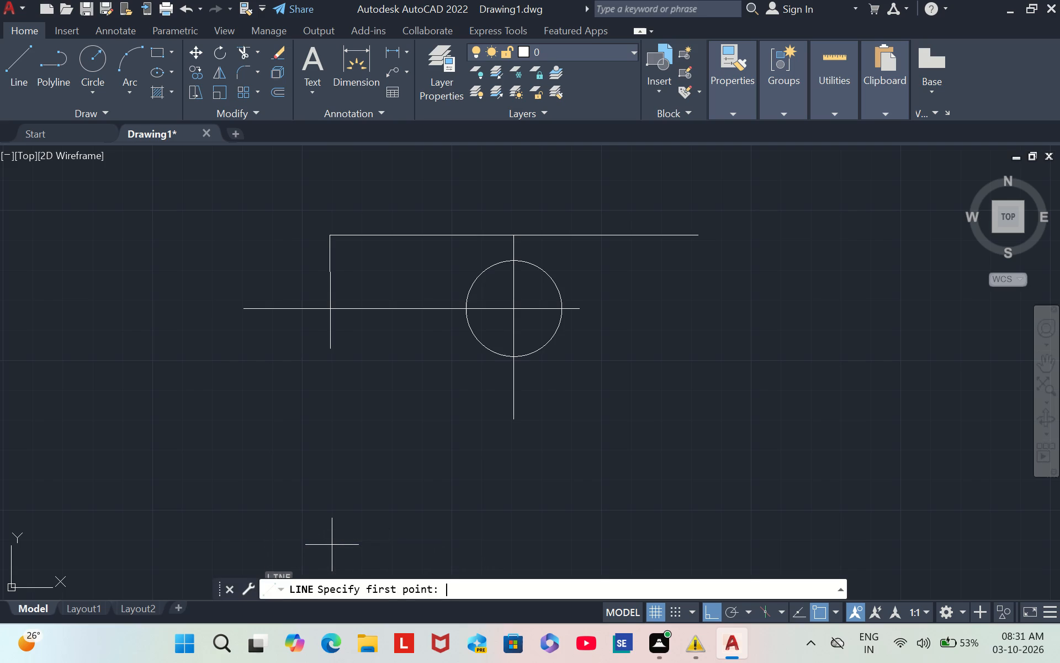
pyautogui.click(332, 304)
pyautogui.write('78')
pyautogui.press('Return')
pyautogui.keyDown('ctrl'); pyautogui.scroll(-4, 443, 413); pyautogui.keyUp('ctrl')
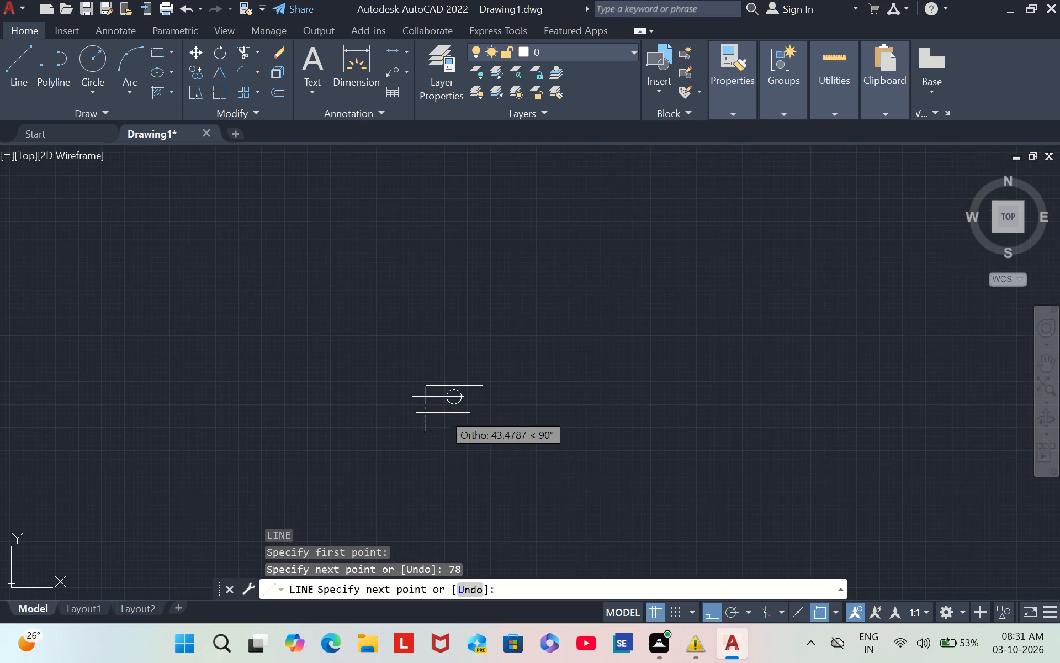
pyautogui.keyDown('ctrl'); pyautogui.scroll(2, 443, 471); pyautogui.keyUp('ctrl')
pyautogui.press('Escape')
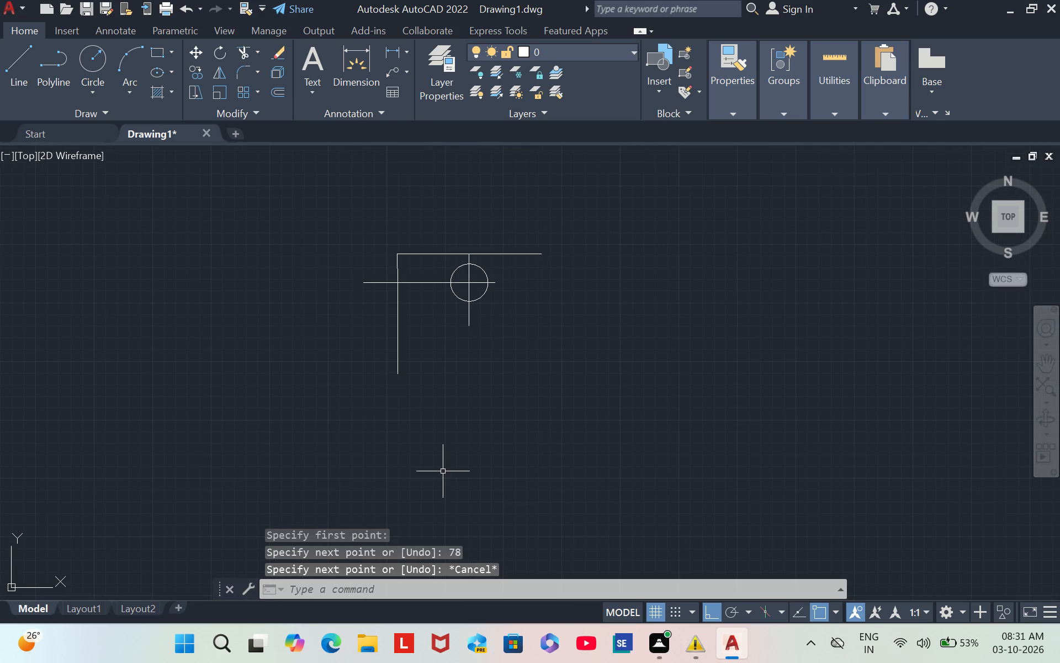
# Draw a 123-long bottom line rightwards from the left edge's lower end, continuing up to the right end of the top line.
pyautogui.keyDown('ctrl'); pyautogui.scroll(1, 491, 392); pyautogui.keyUp('ctrl')
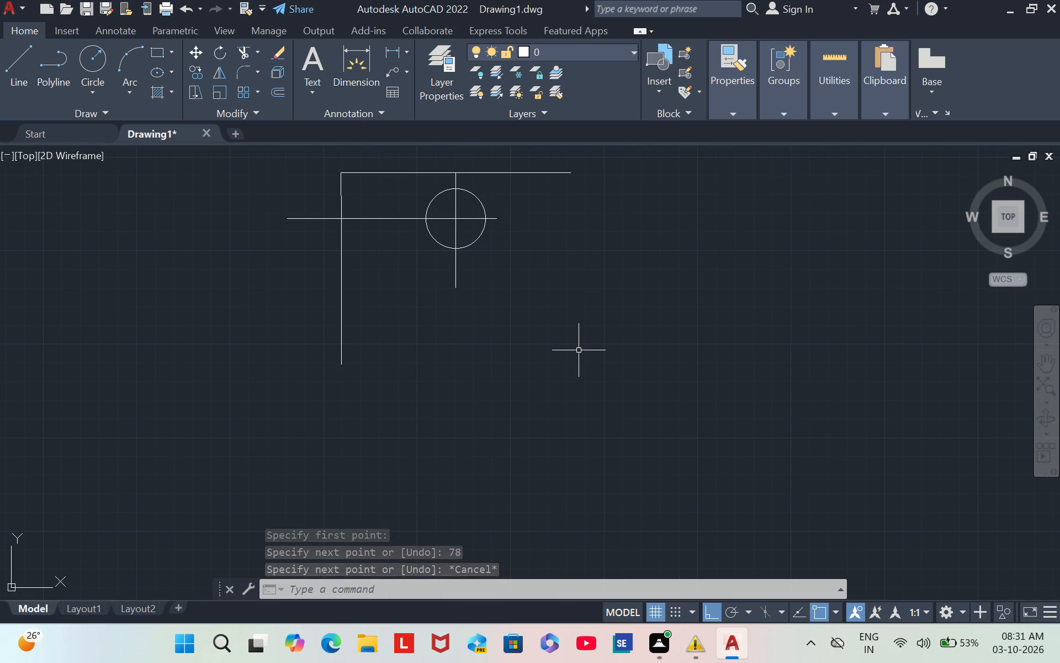
pyautogui.press('l')
pyautogui.press('Return')
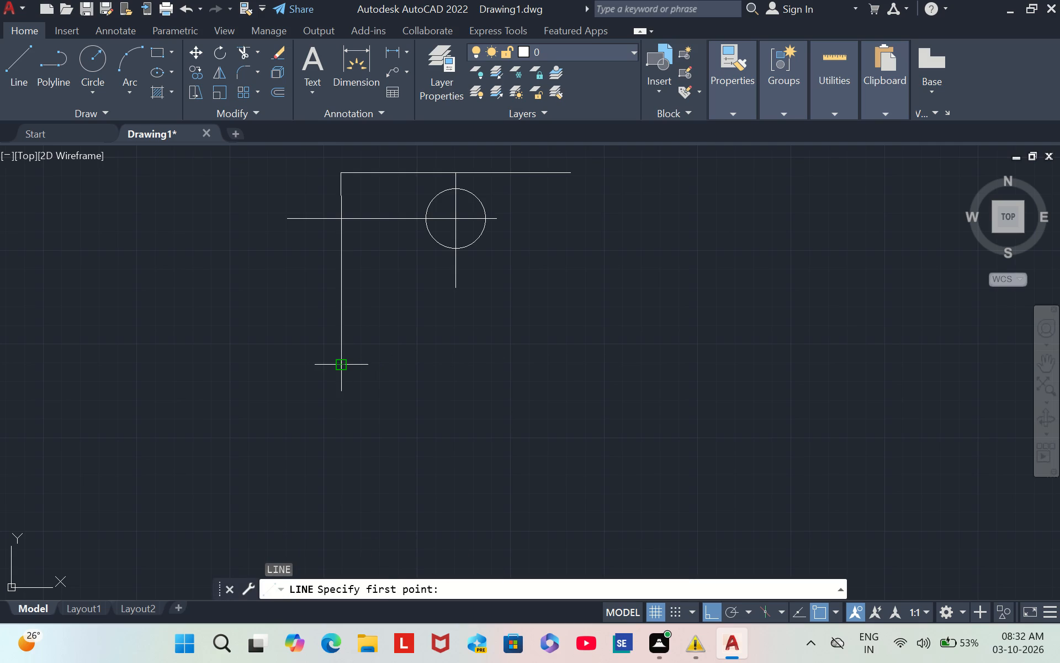
pyautogui.moveTo(343, 367); pyautogui.dragTo(605, 356)
pyautogui.write('123')
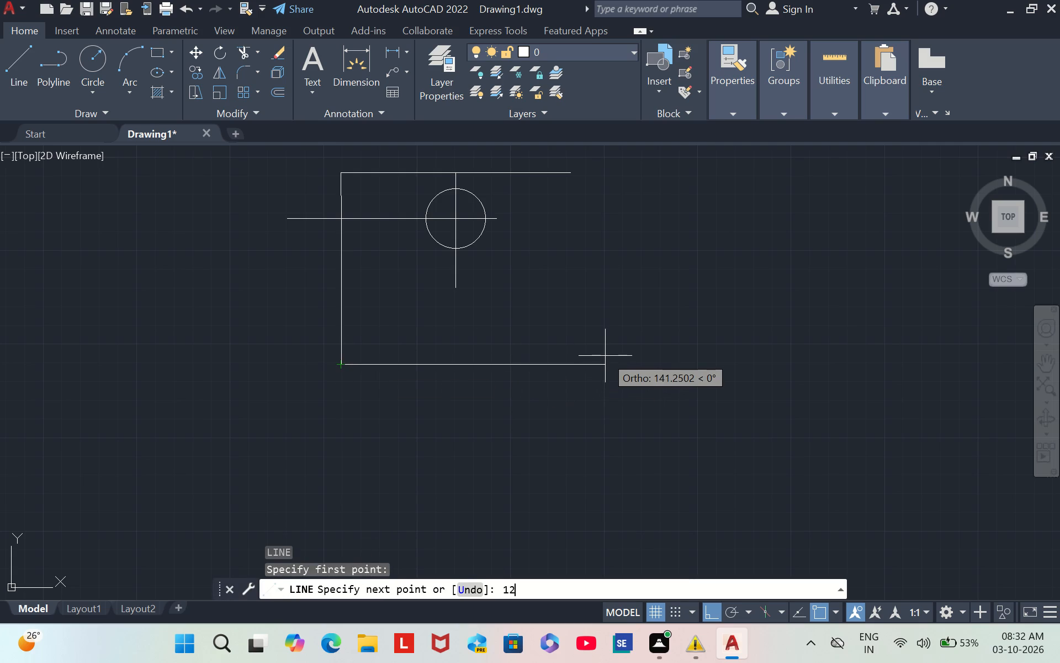
pyautogui.press('Return')
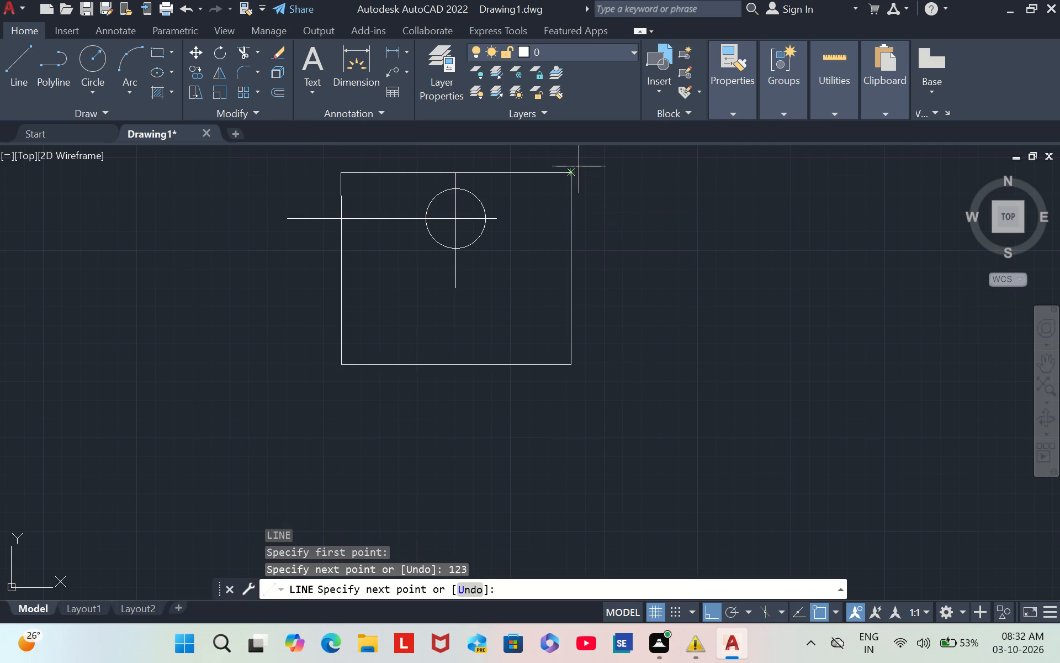
pyautogui.click(571, 173)
pyautogui.press('Escape')
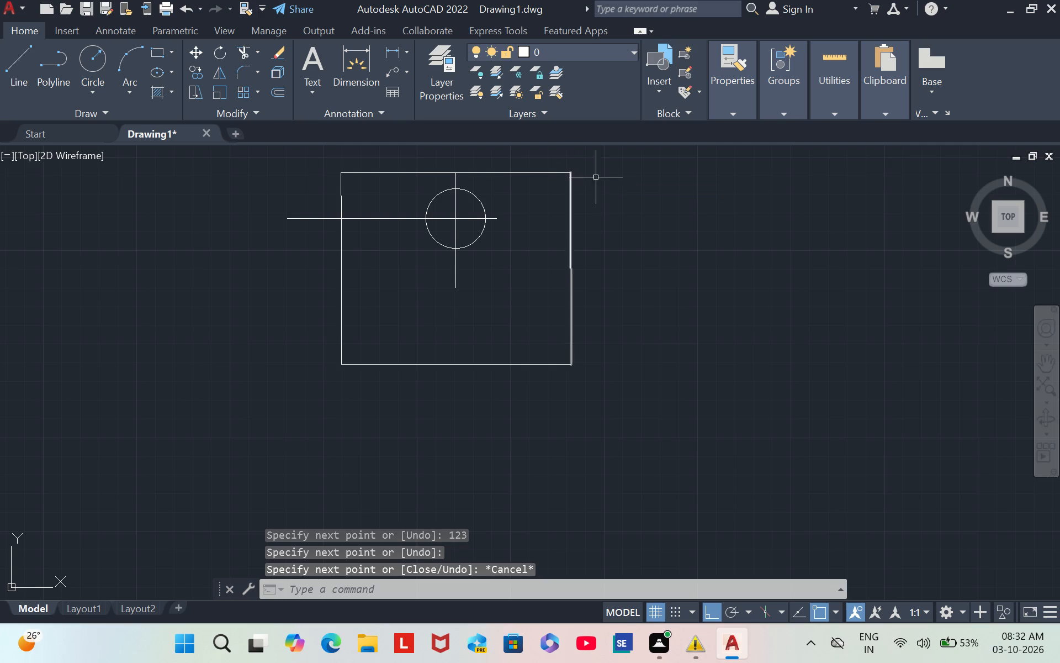
pyautogui.press('Escape')
pyautogui.press('Escape')
pyautogui.press('Escape')
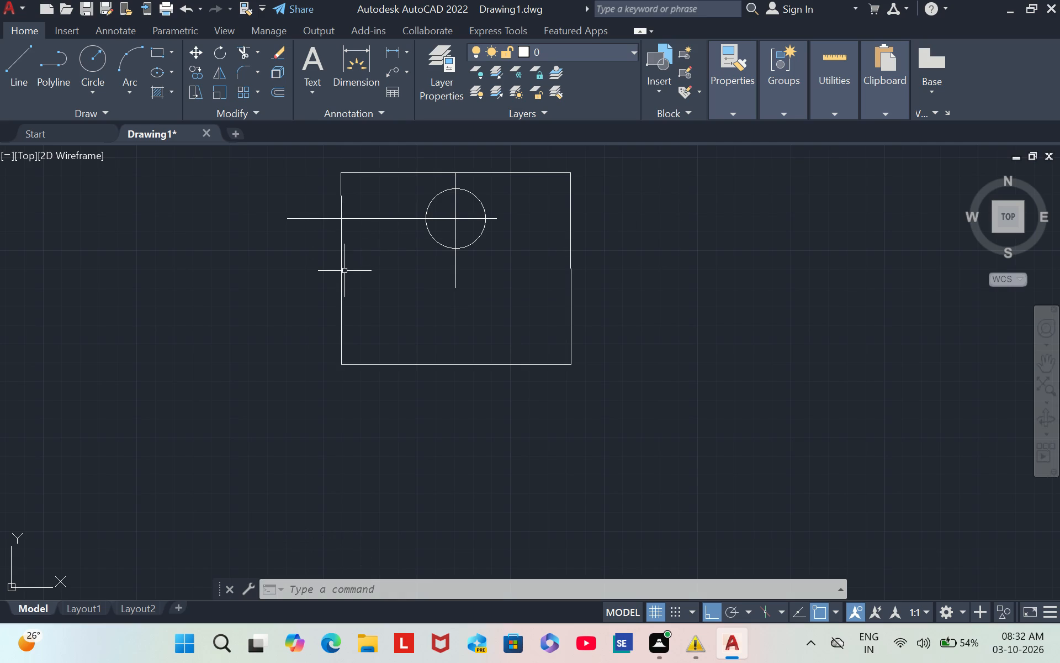
# Draw a circle of radius 18 centred on the midpoint of the 78-long left edge line.
pyautogui.press('c')
pyautogui.press('Return')
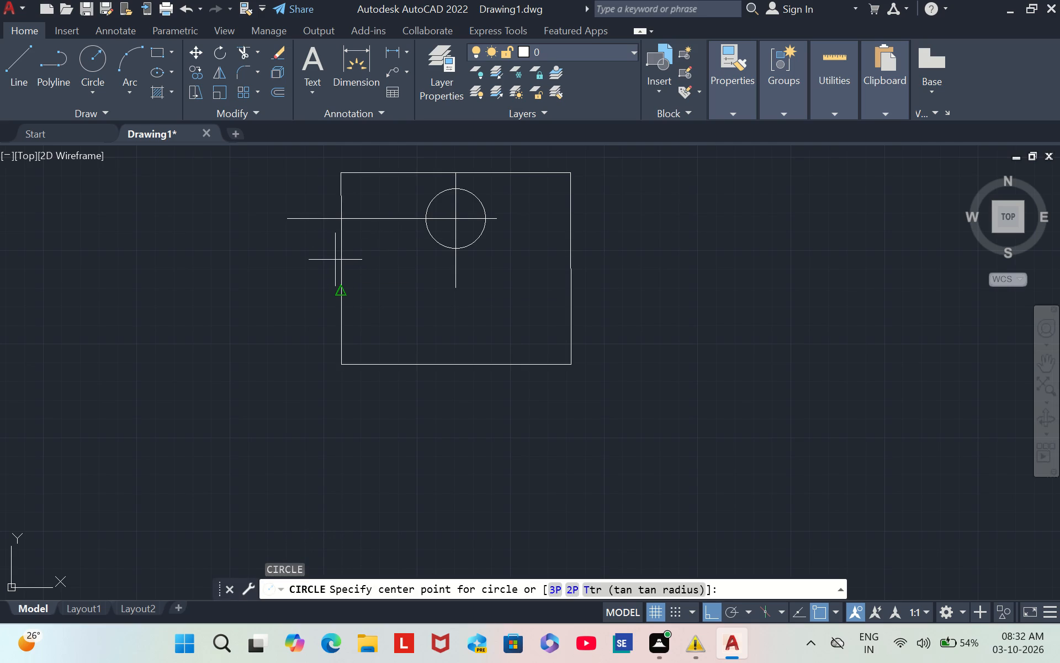
pyautogui.moveTo(342, 294); pyautogui.dragTo(347, 321)
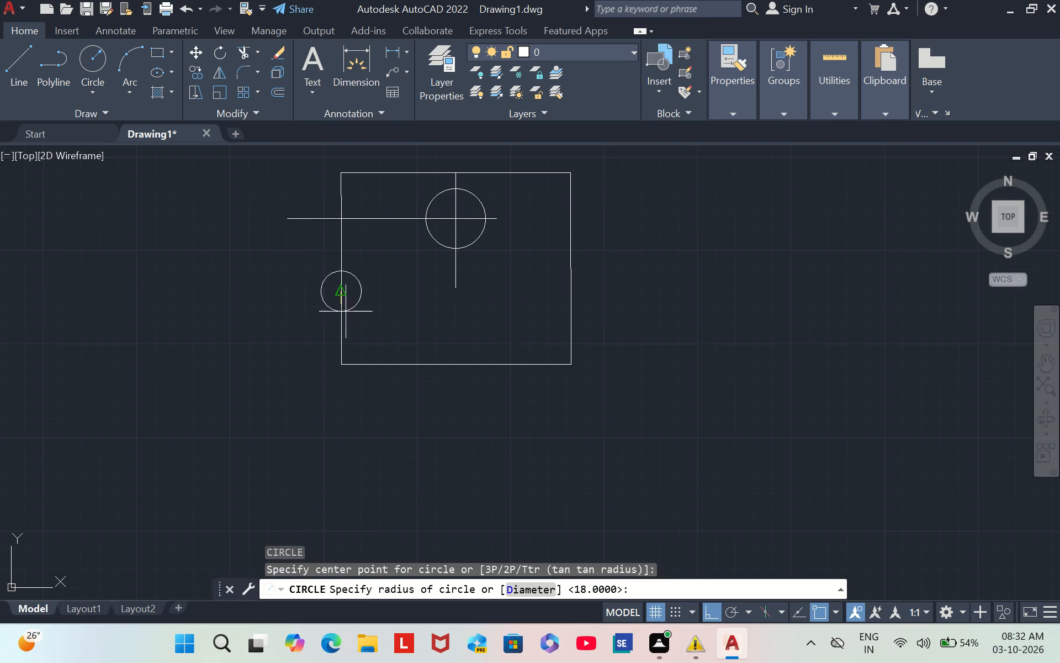
pyautogui.moveTo(347, 321); pyautogui.dragTo(348, 331)
pyautogui.press('r')
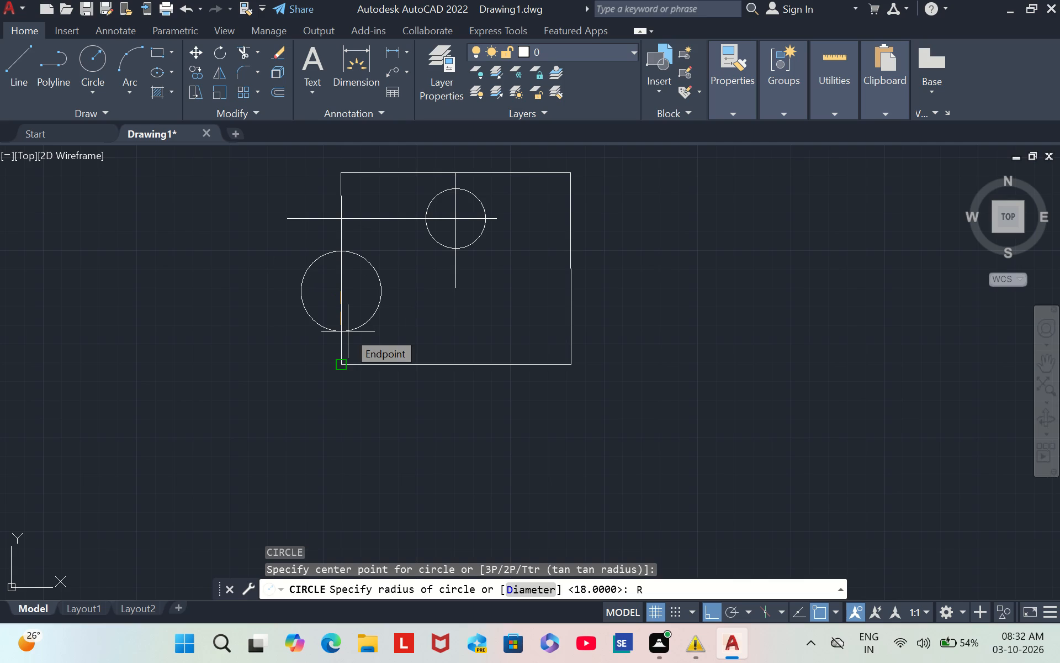
pyautogui.press('Return')
pyautogui.write('18')
pyautogui.press('Return')
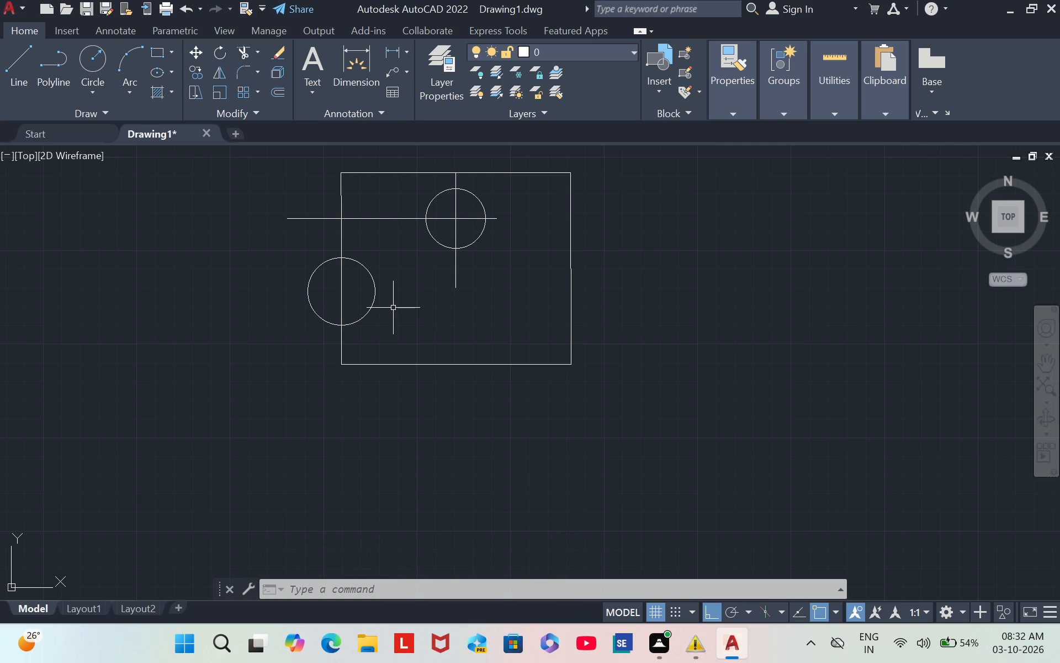
# Fillet the lower-left corner between the left edge and the bottom line with radius 26.
pyautogui.click(245, 69)
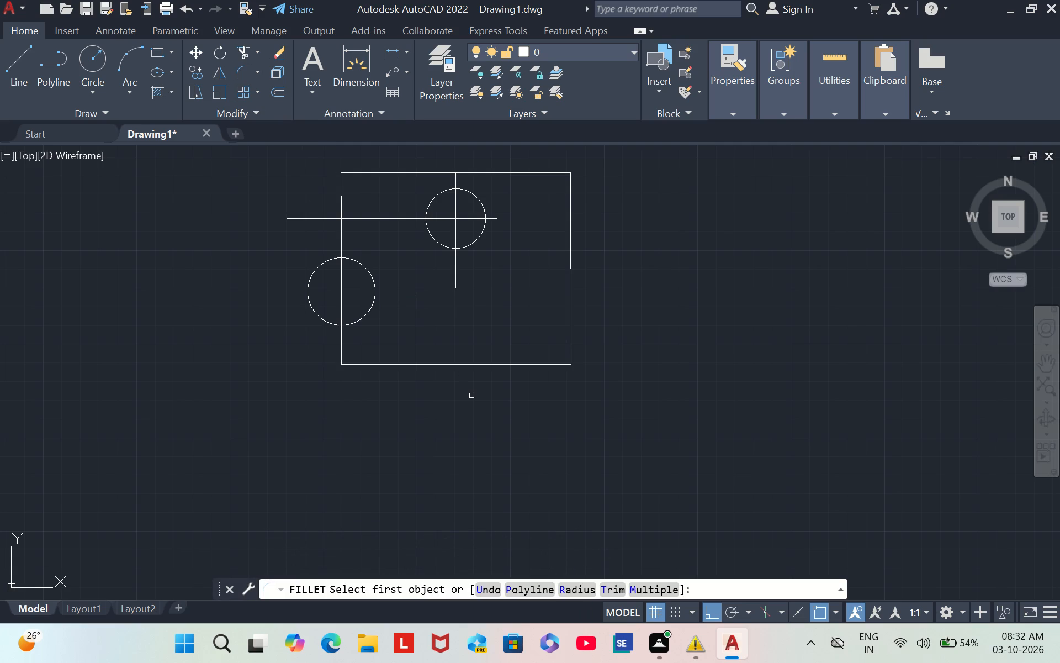
pyautogui.press('r')
pyautogui.press('Return')
pyautogui.write('26')
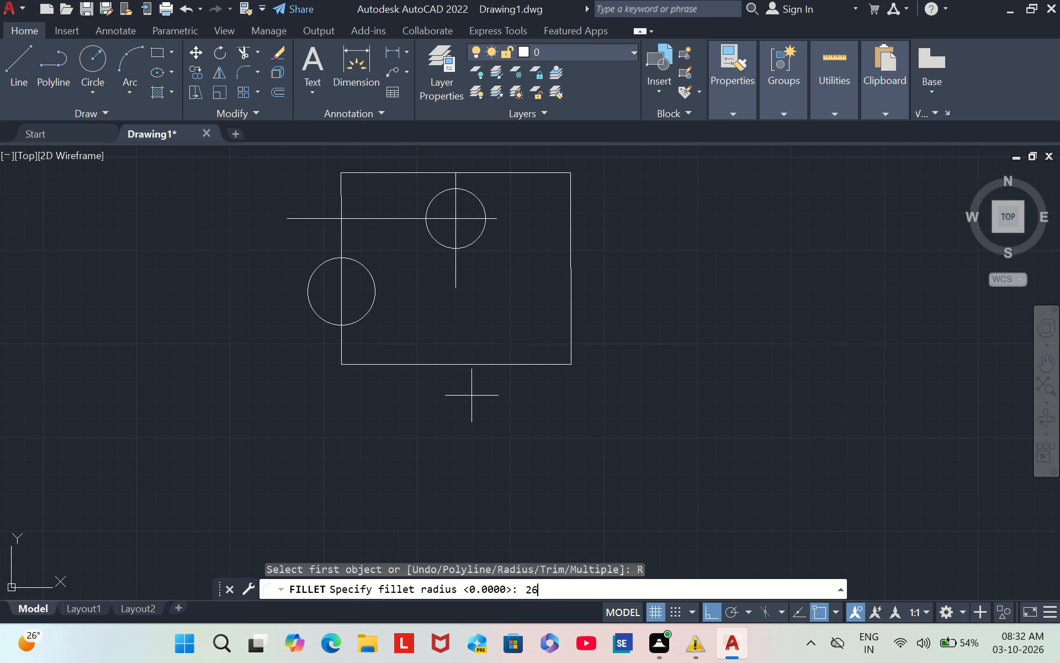
pyautogui.press('Return')
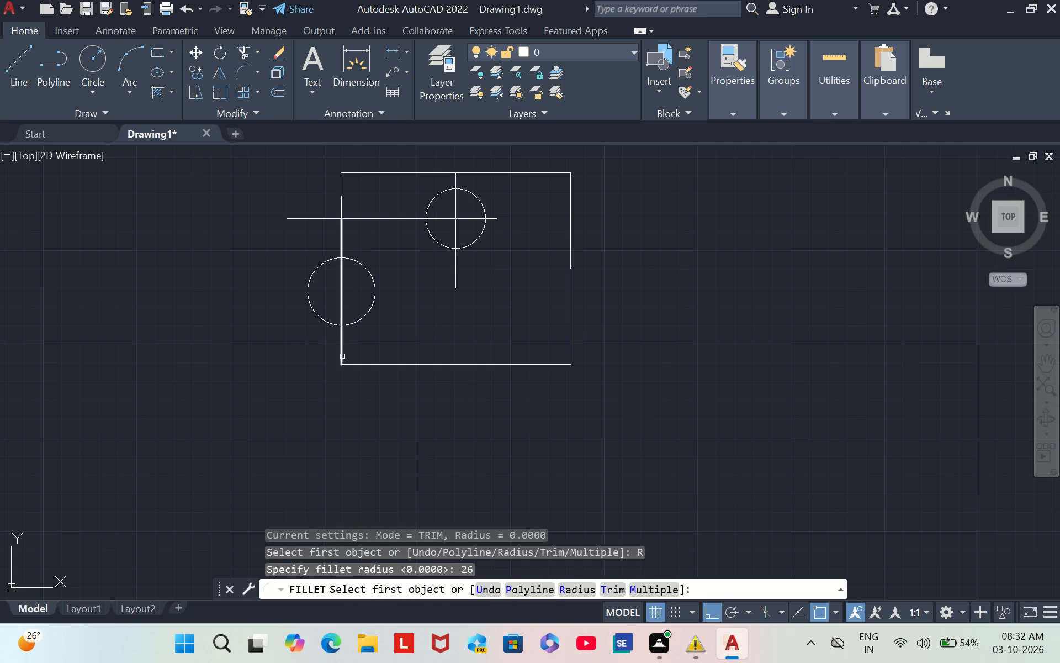
pyautogui.moveTo(342, 356); pyautogui.dragTo(361, 369)
pyautogui.click(361, 369)
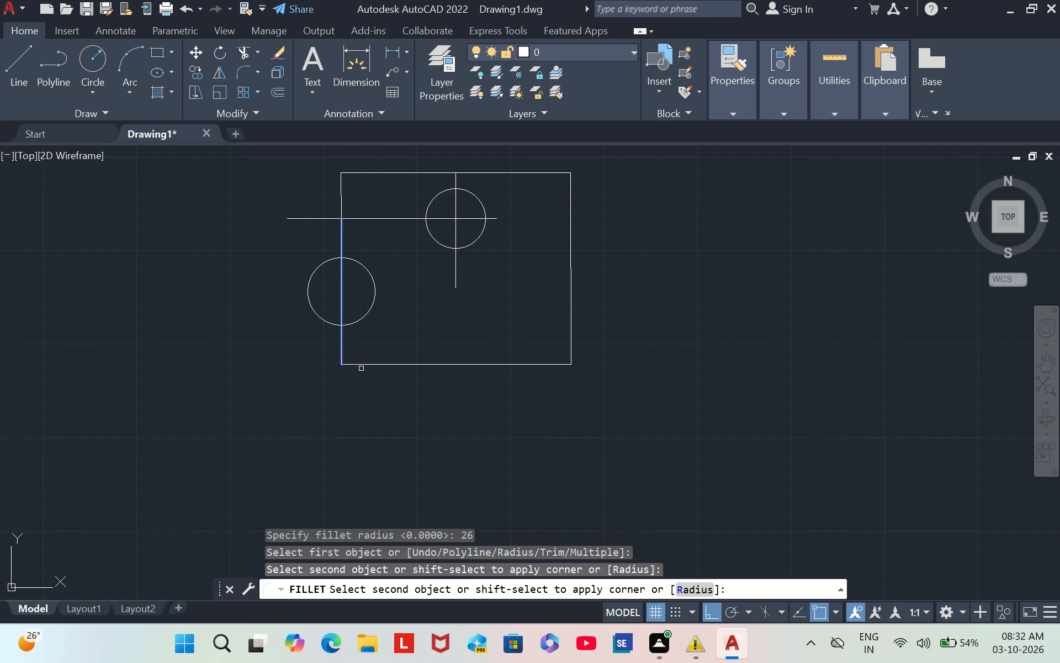
pyautogui.click(367, 365)
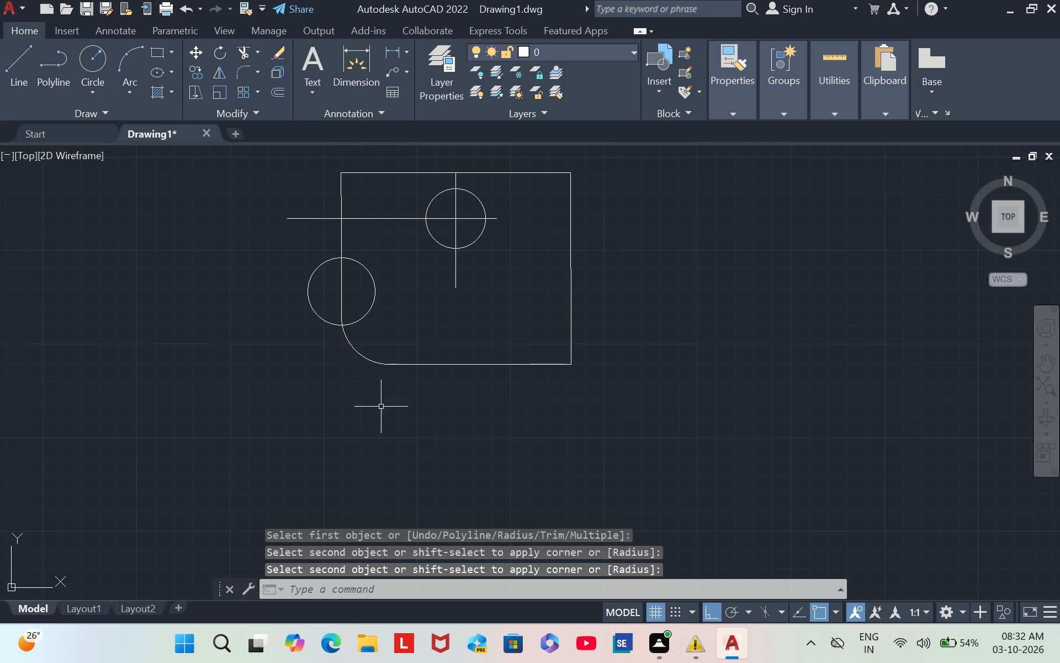
pyautogui.press('Escape')
pyautogui.press('Escape')
pyautogui.press('Escape')
pyautogui.press('Escape')
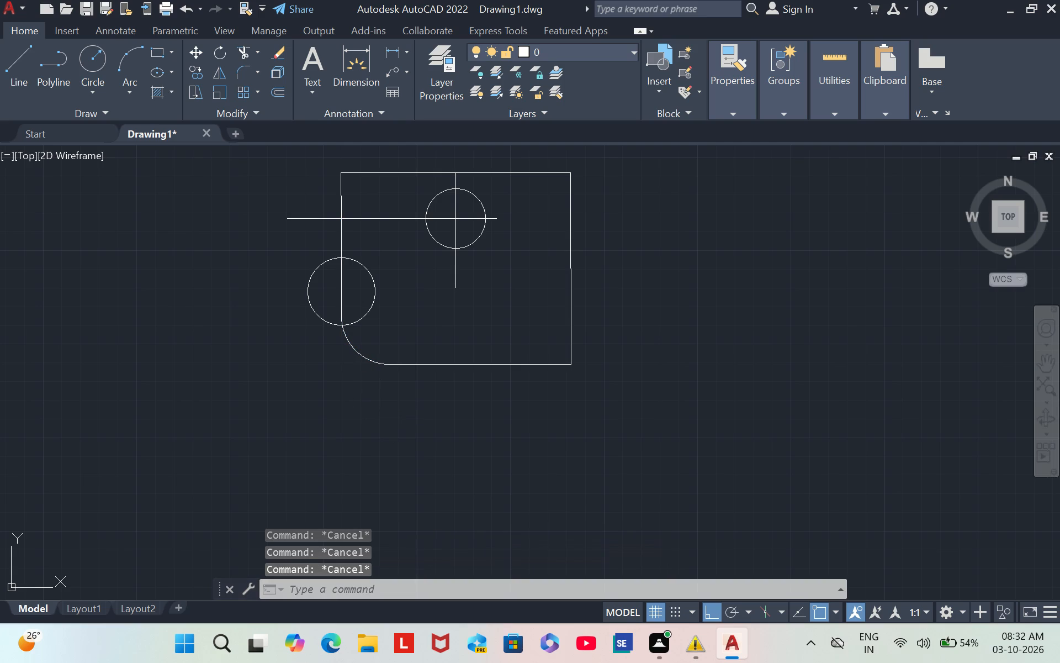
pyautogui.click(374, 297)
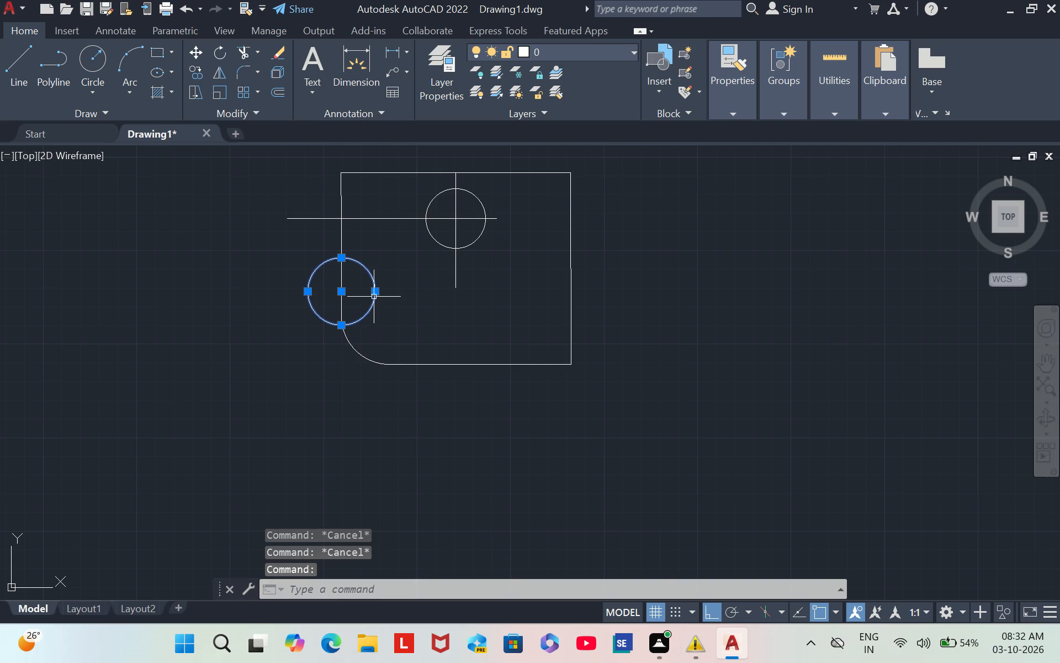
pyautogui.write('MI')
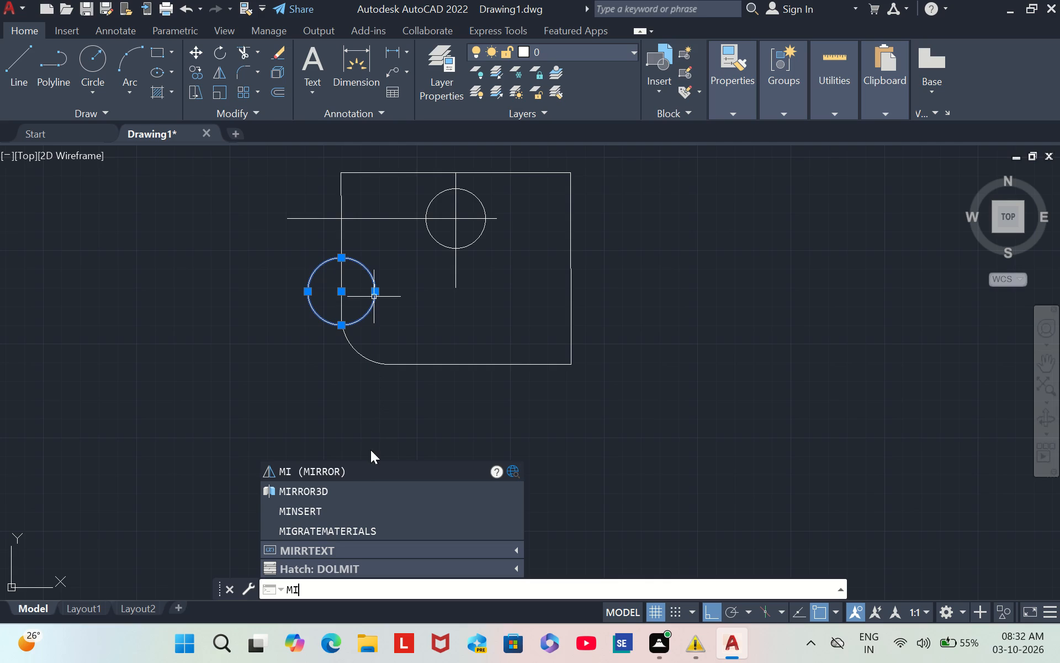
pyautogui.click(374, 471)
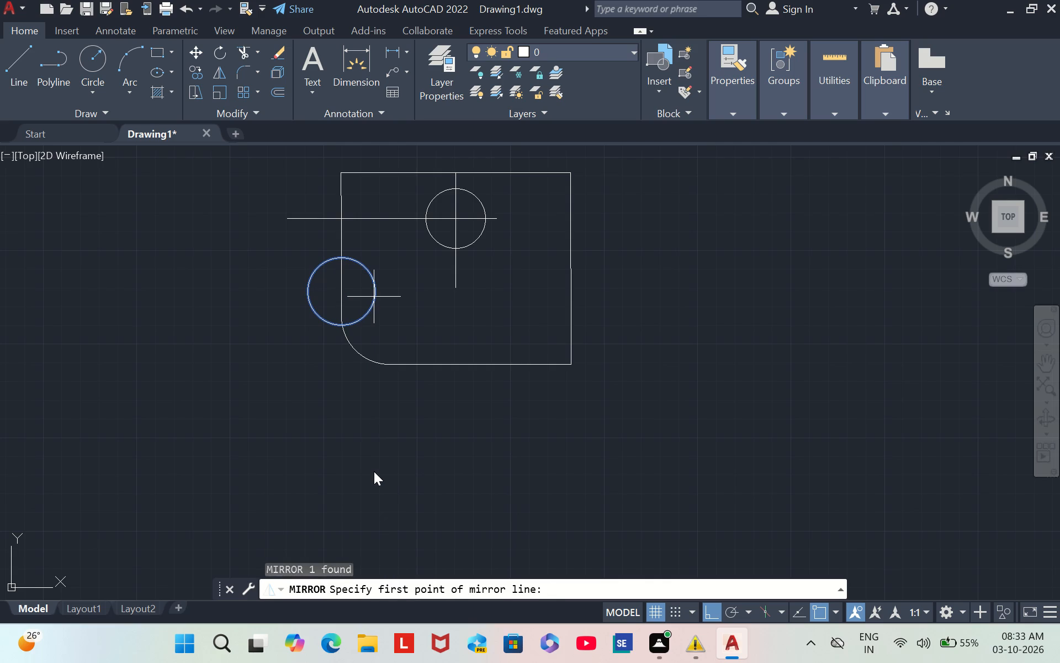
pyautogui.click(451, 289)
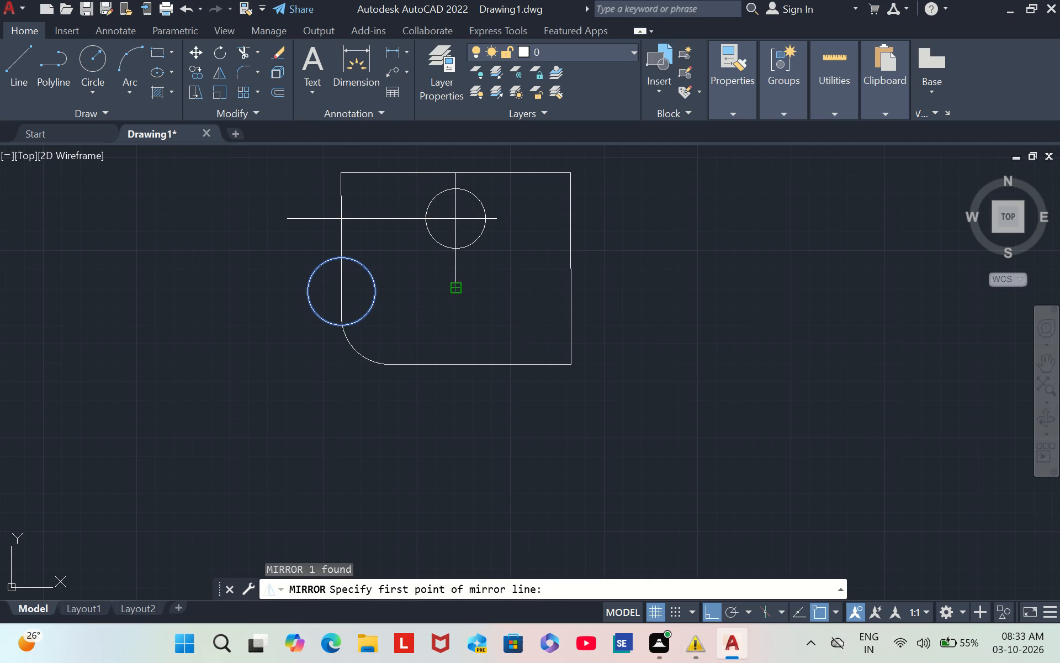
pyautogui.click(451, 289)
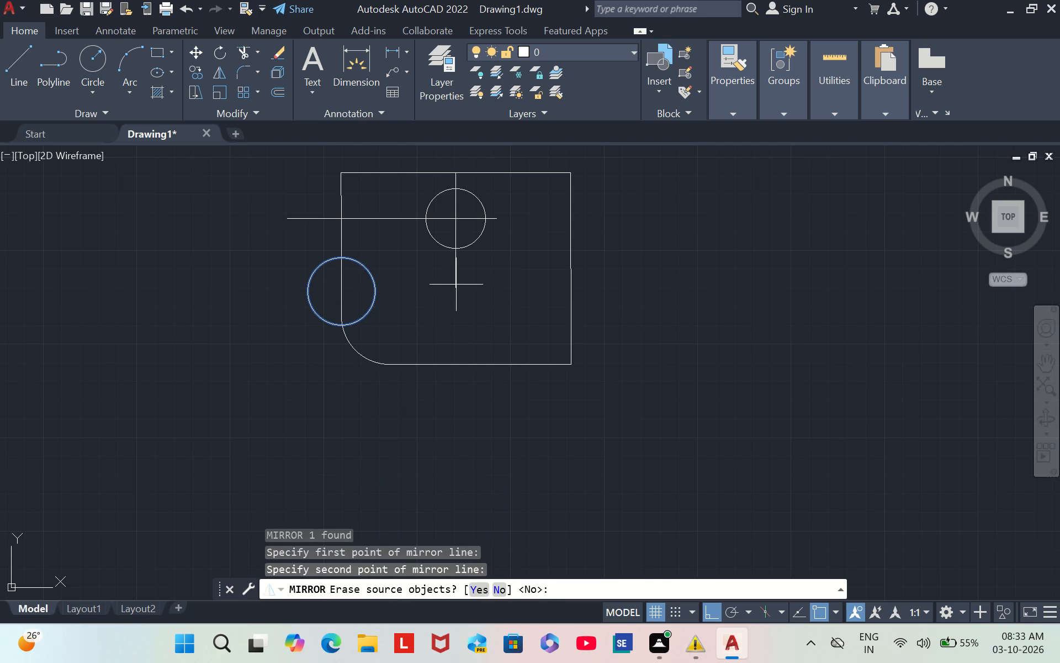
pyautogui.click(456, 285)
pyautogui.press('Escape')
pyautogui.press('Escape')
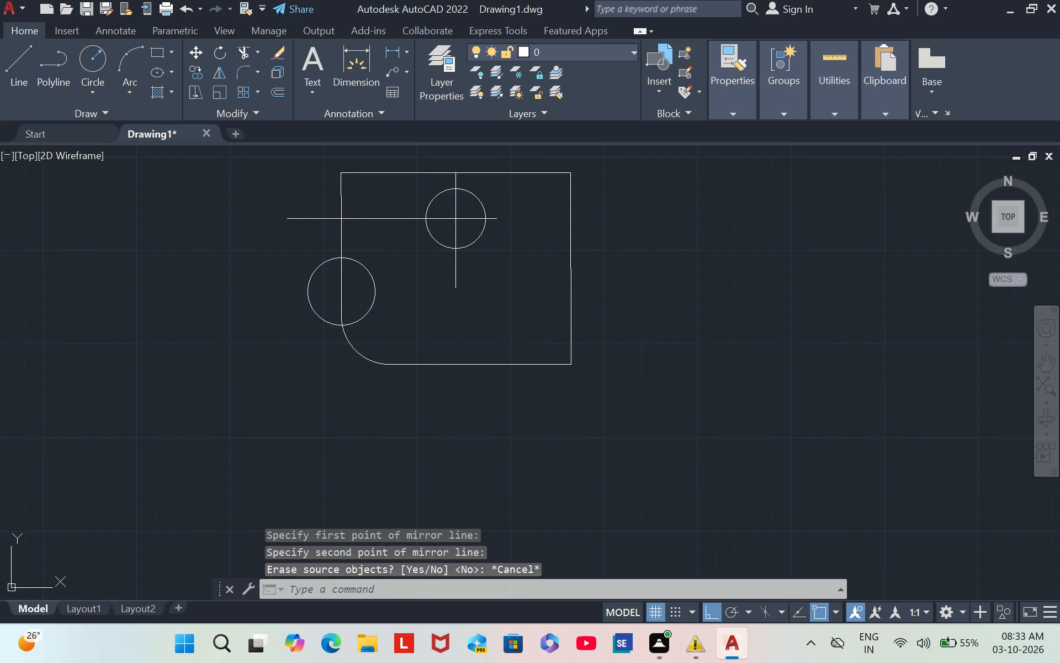
# Draw a horizontal helper line from the left side circle's centre rightwards, extending past the plate's right edge.
pyautogui.press('l')
pyautogui.press('Return')
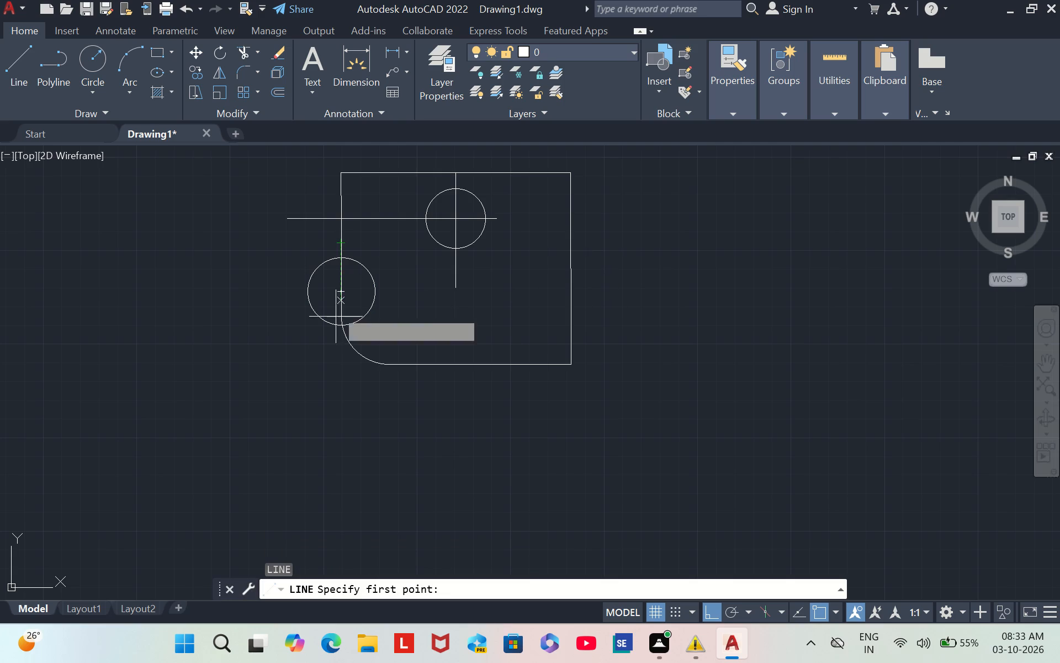
pyautogui.click(338, 294)
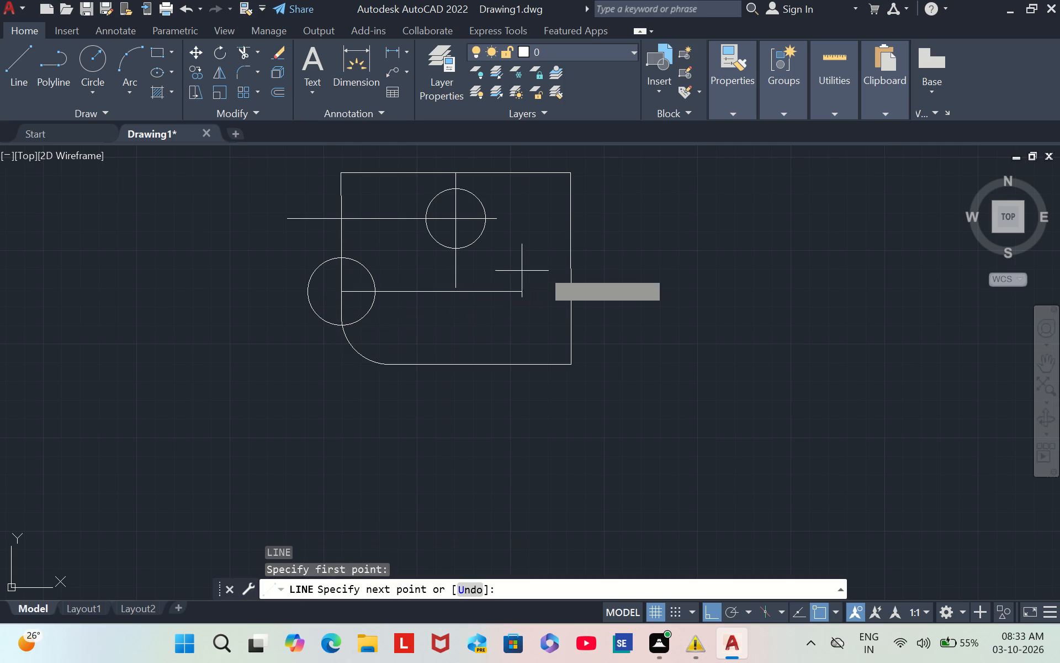
pyautogui.click(622, 275)
pyautogui.press('Escape')
pyautogui.press('Escape')
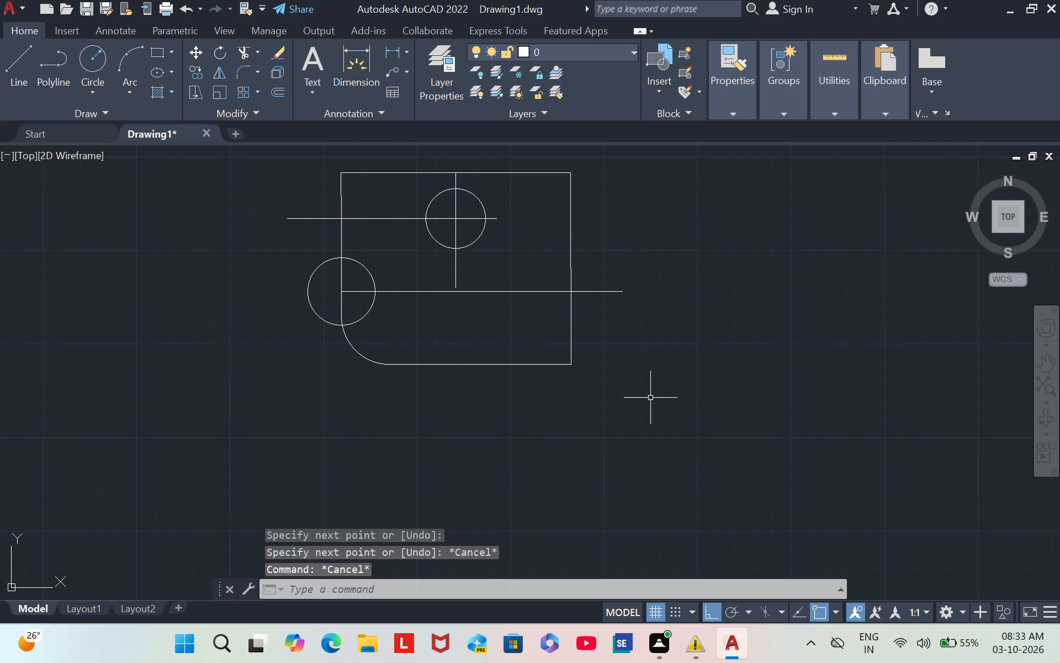
# Draw a circle of radius 18 centred where the horizontal helper line crosses the plate's right edge.
pyautogui.press('c')
pyautogui.press('Return')
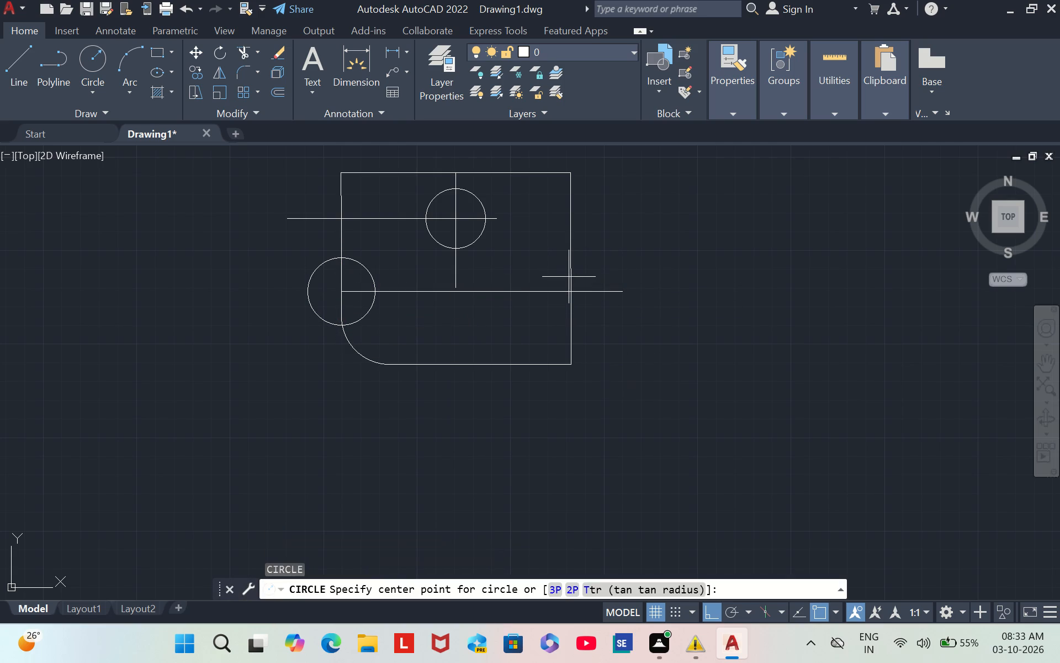
pyautogui.moveTo(572, 291); pyautogui.dragTo(565, 321)
pyautogui.press('r')
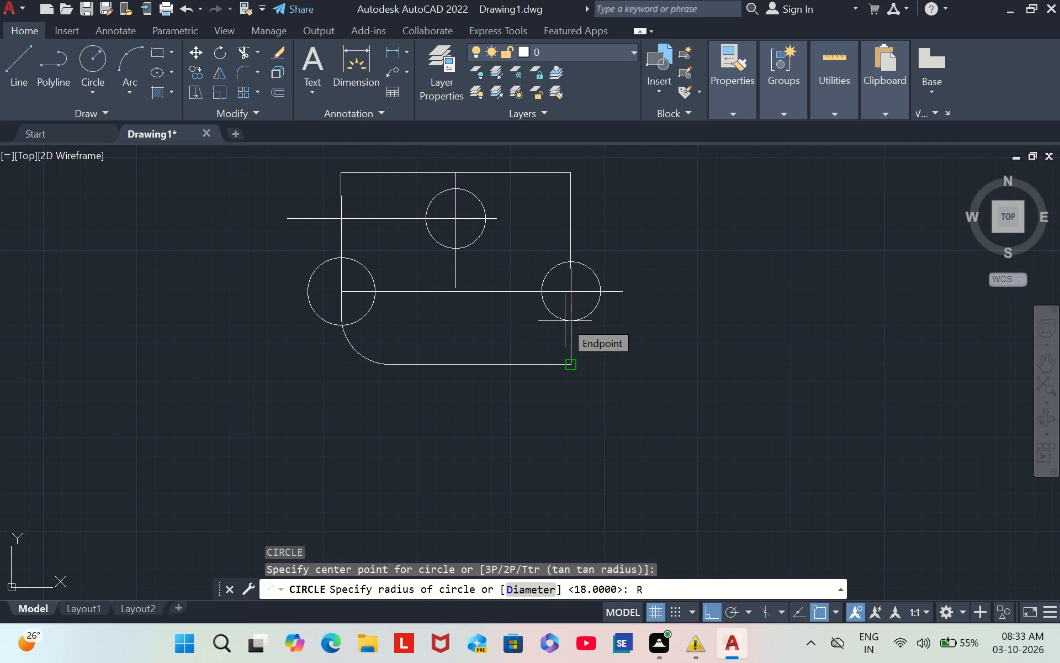
pyautogui.press('Return')
pyautogui.write('18')
pyautogui.press('Return')
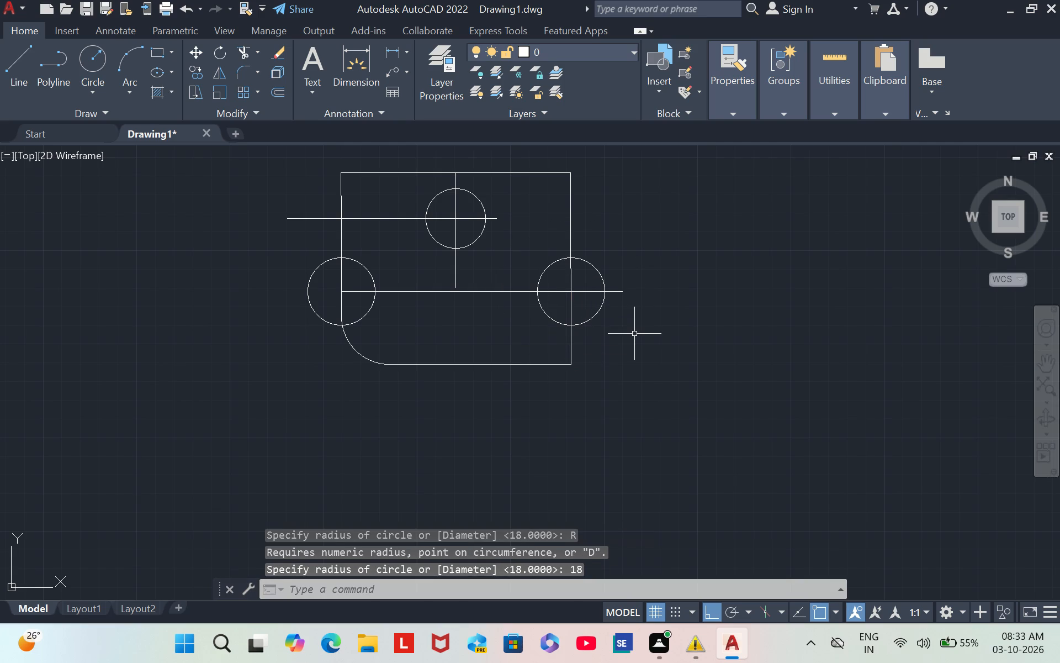
pyautogui.press('Escape')
pyautogui.press('Escape')
# Erase the horizontal helper line running between the two side circles.
pyautogui.click(624, 293)
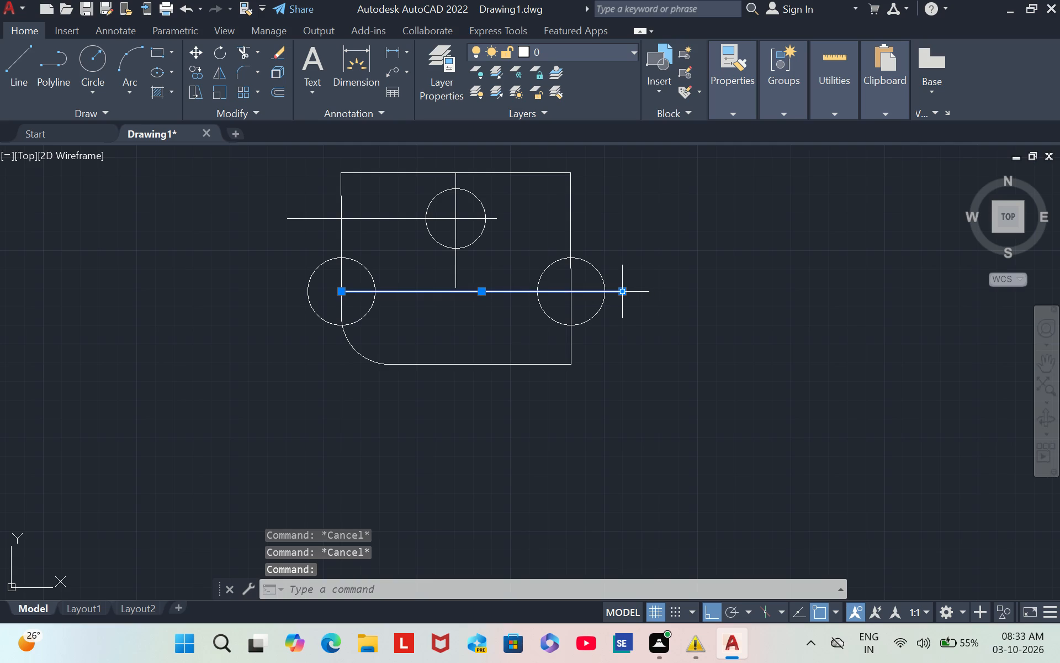
pyautogui.press('Delete')
pyautogui.press('Delete')
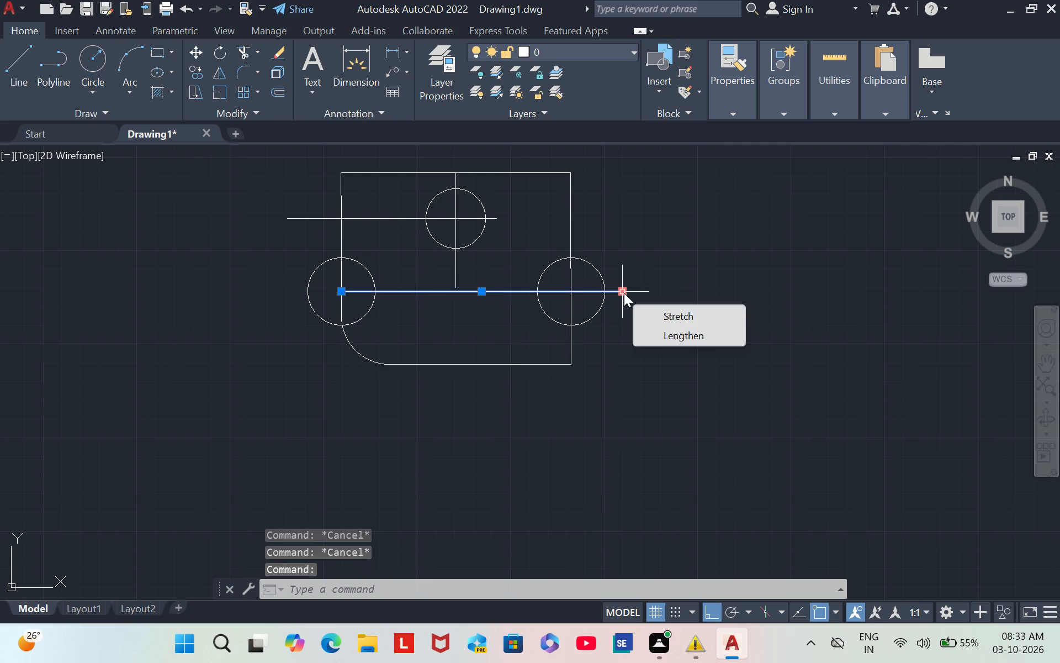
pyautogui.press('Escape')
pyautogui.press('Delete')
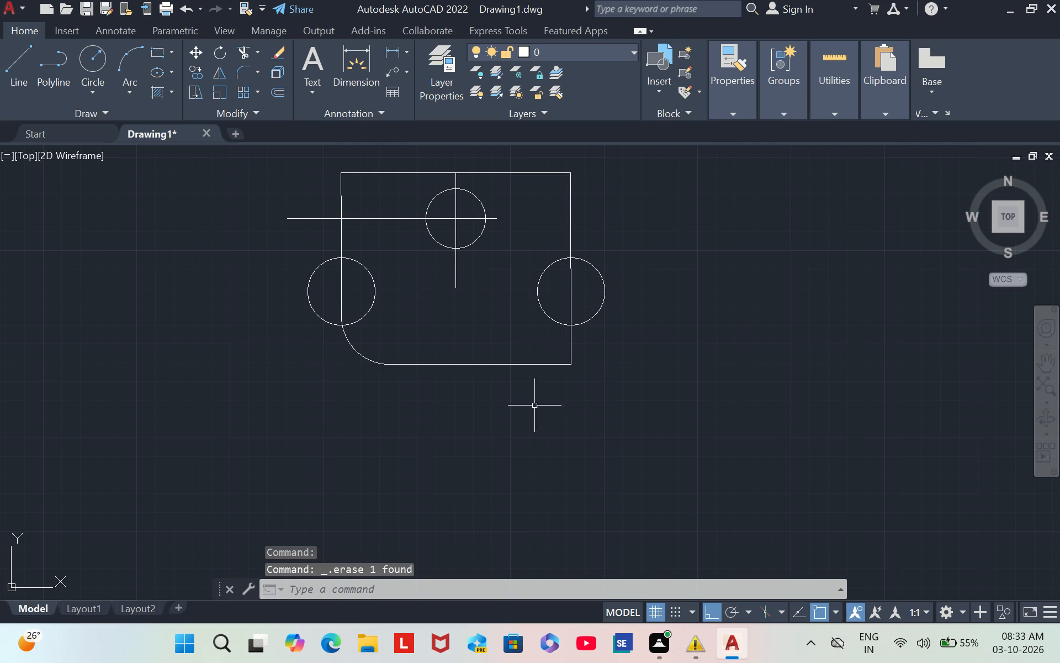
# Fillet the lower-right corner between the plate's right edge and bottom line with radius 26.
pyautogui.click(233, 70)
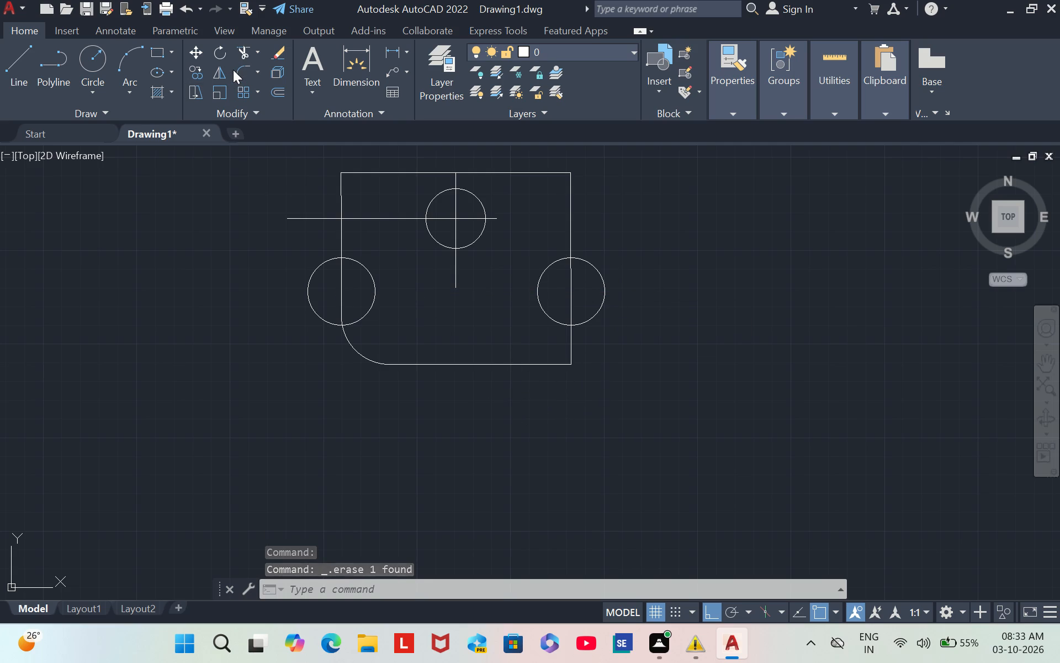
pyautogui.click(239, 75)
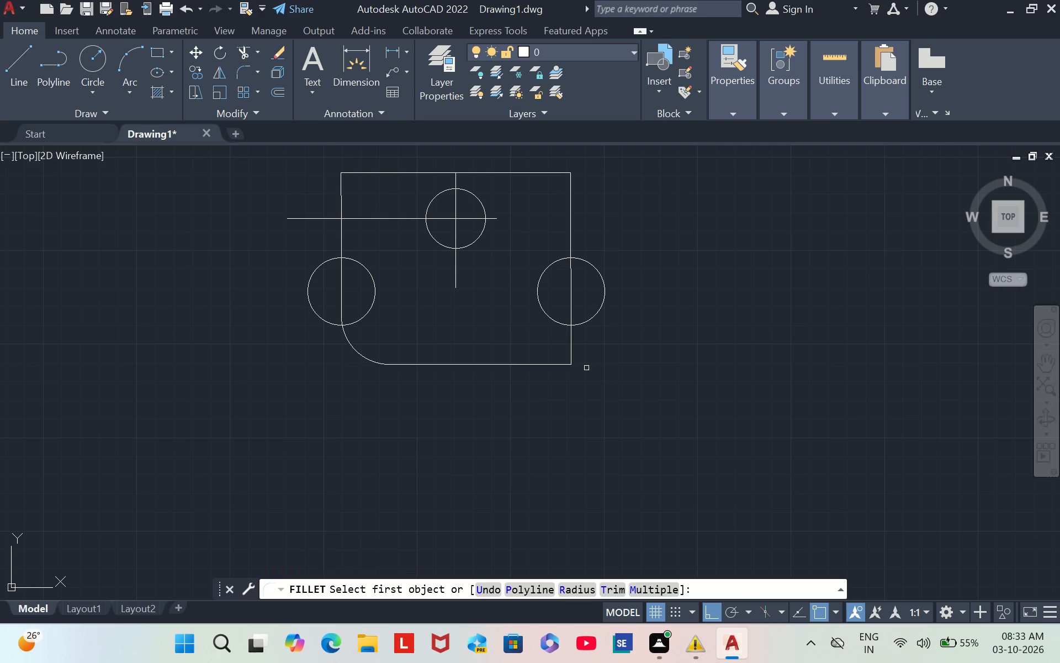
pyautogui.click(586, 370)
pyautogui.press('r')
pyautogui.press('Return')
pyautogui.write('26')
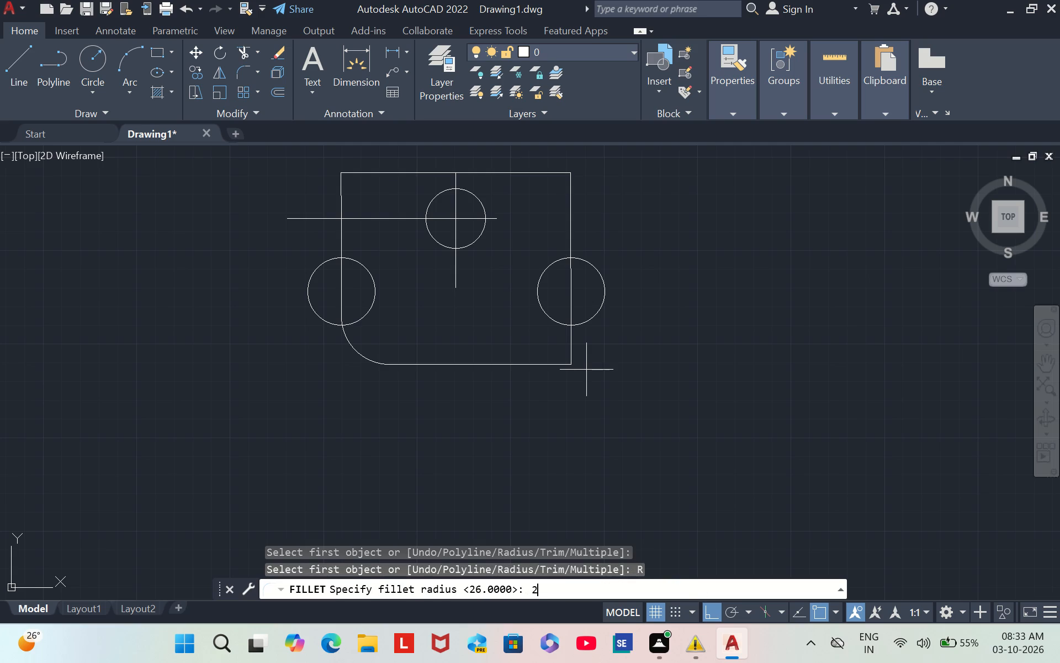
pyautogui.press('Return')
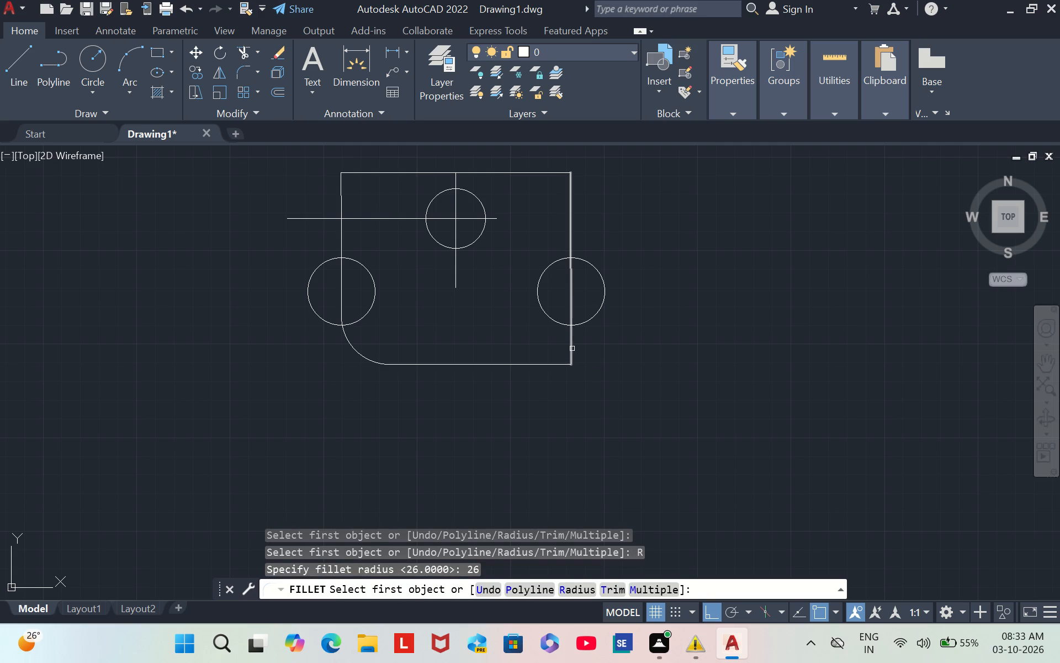
pyautogui.click(570, 349)
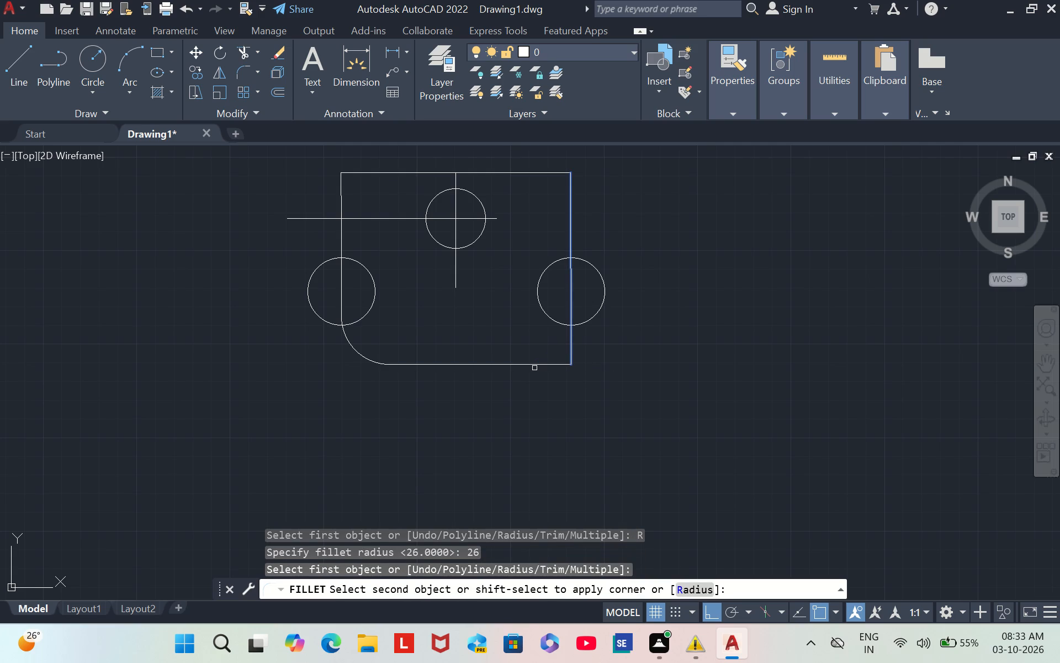
pyautogui.click(534, 368)
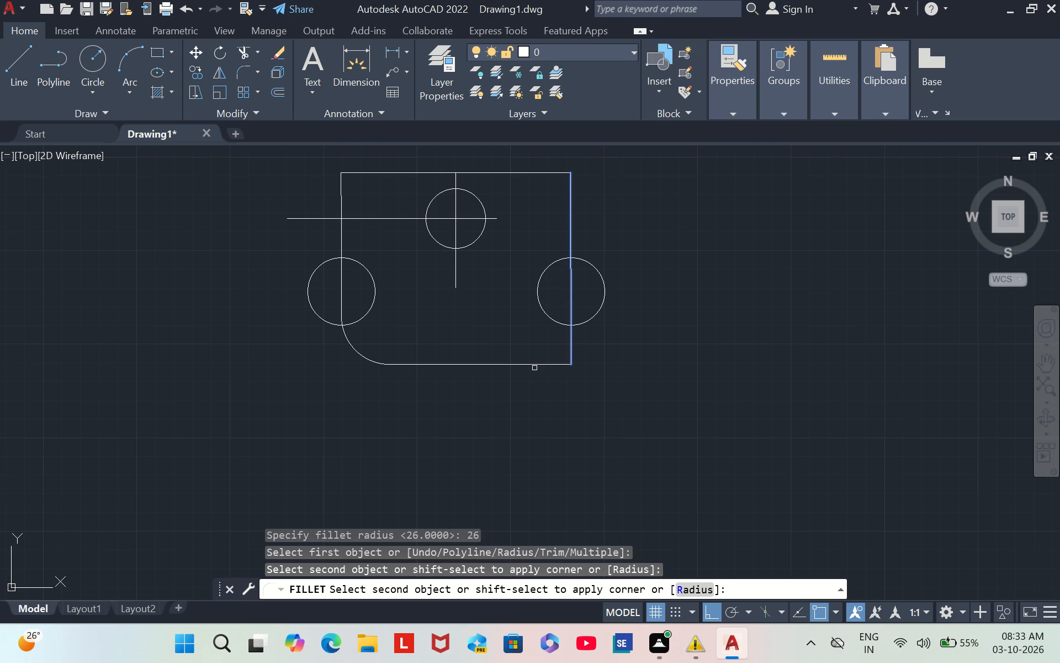
pyautogui.click(540, 365)
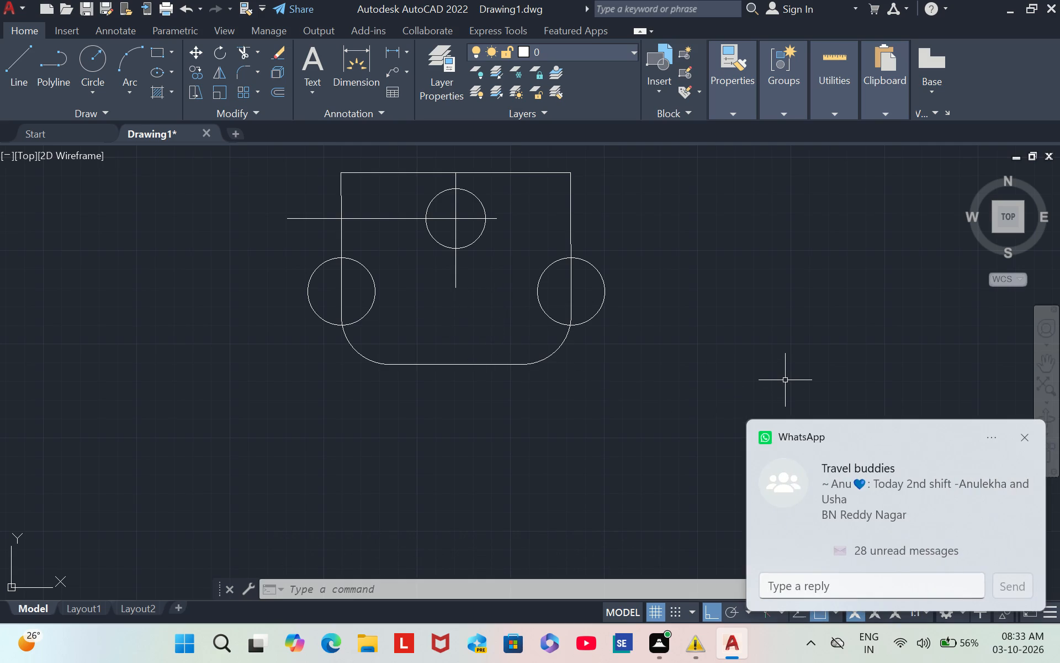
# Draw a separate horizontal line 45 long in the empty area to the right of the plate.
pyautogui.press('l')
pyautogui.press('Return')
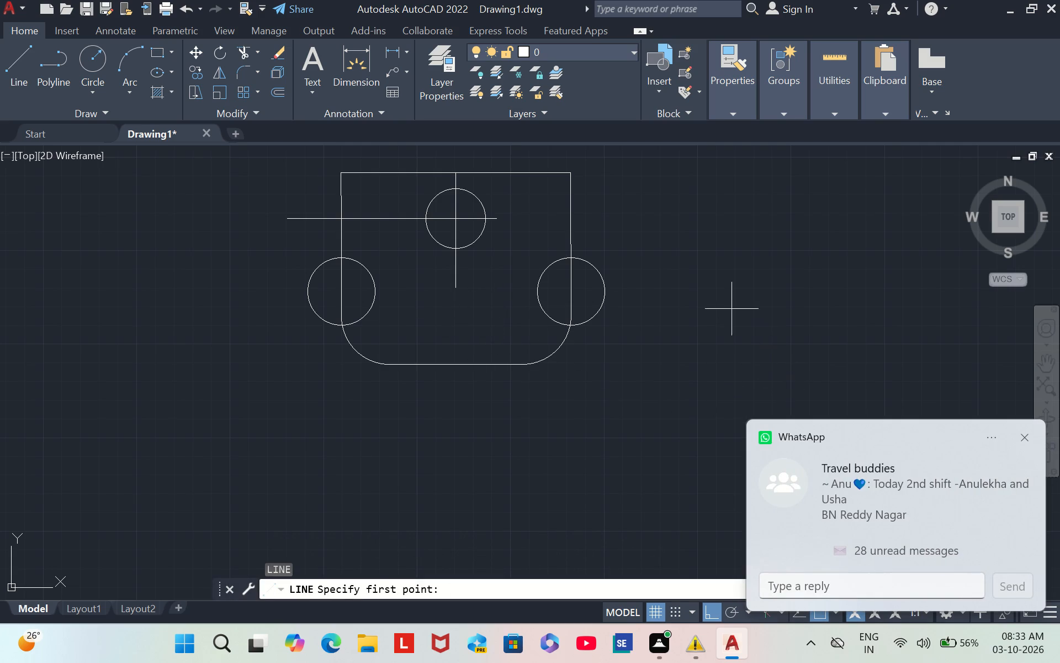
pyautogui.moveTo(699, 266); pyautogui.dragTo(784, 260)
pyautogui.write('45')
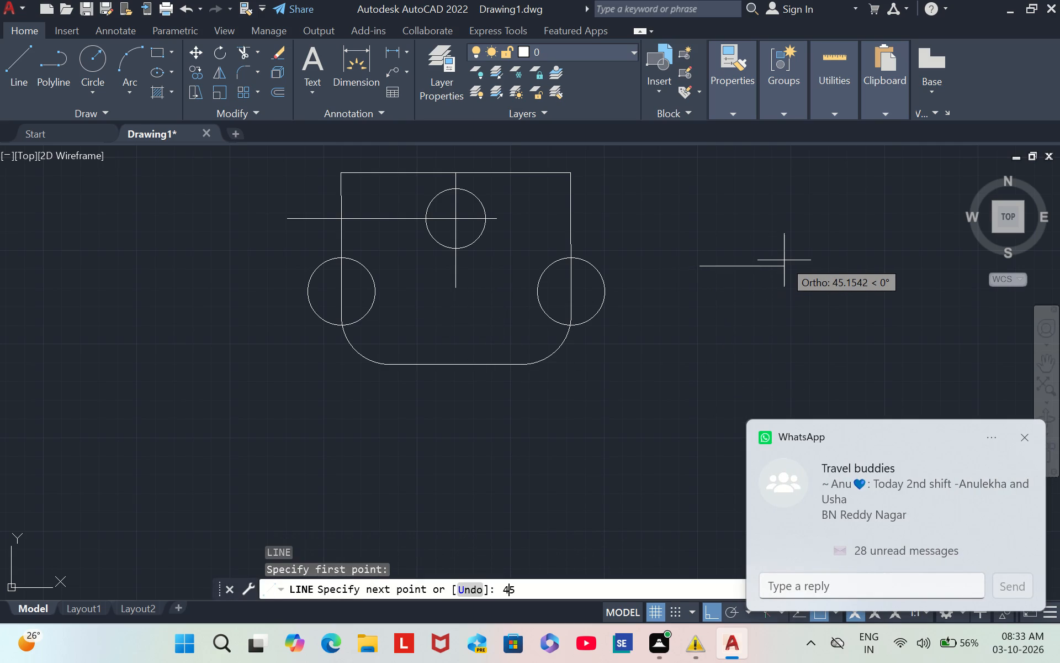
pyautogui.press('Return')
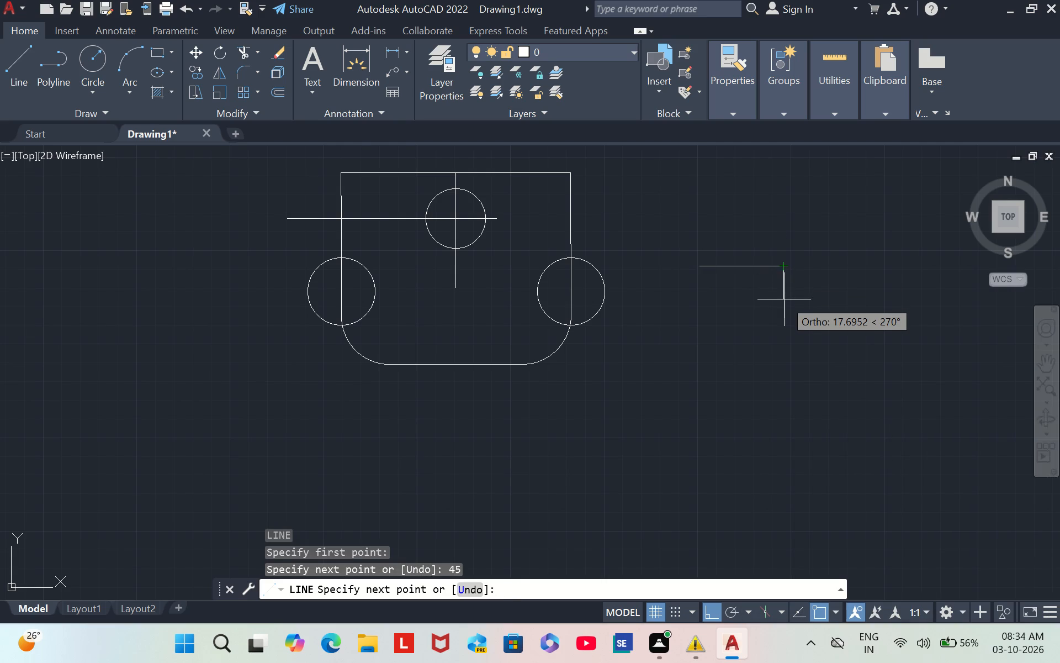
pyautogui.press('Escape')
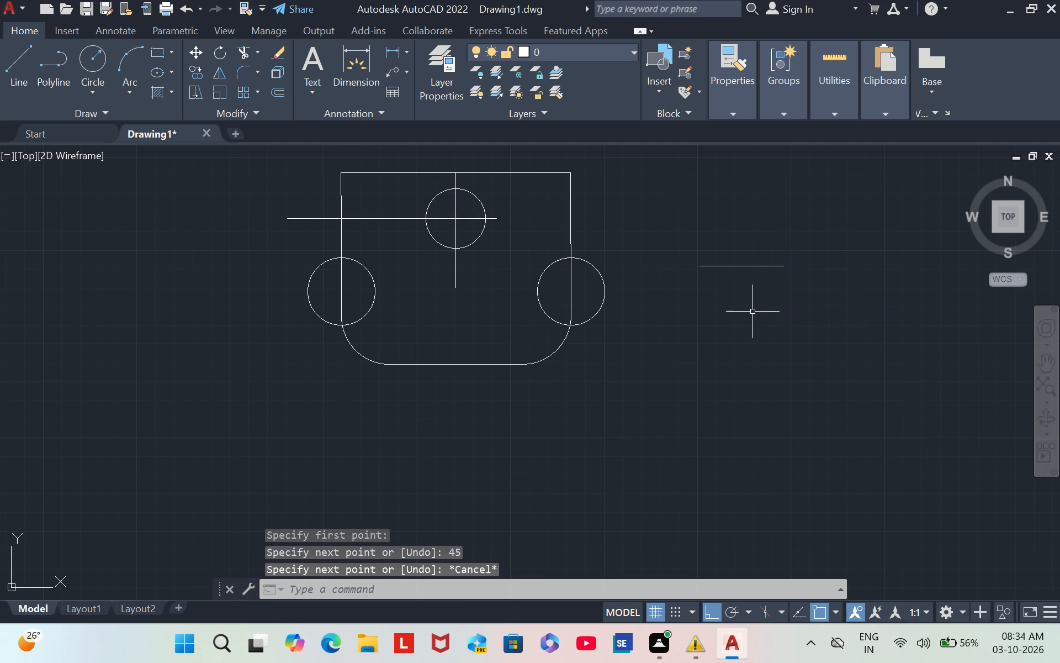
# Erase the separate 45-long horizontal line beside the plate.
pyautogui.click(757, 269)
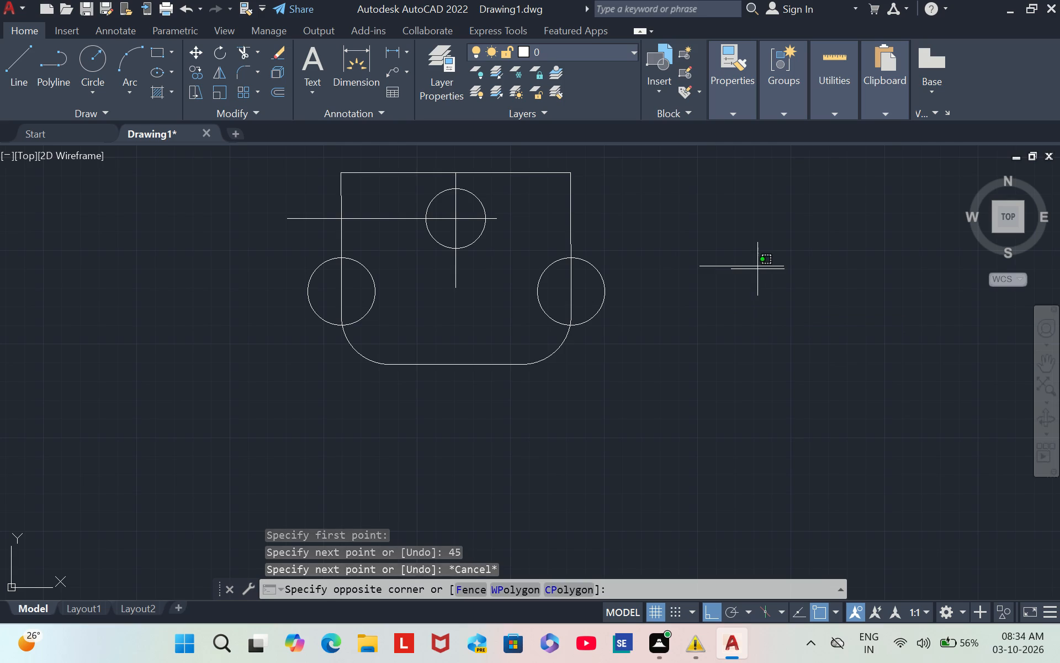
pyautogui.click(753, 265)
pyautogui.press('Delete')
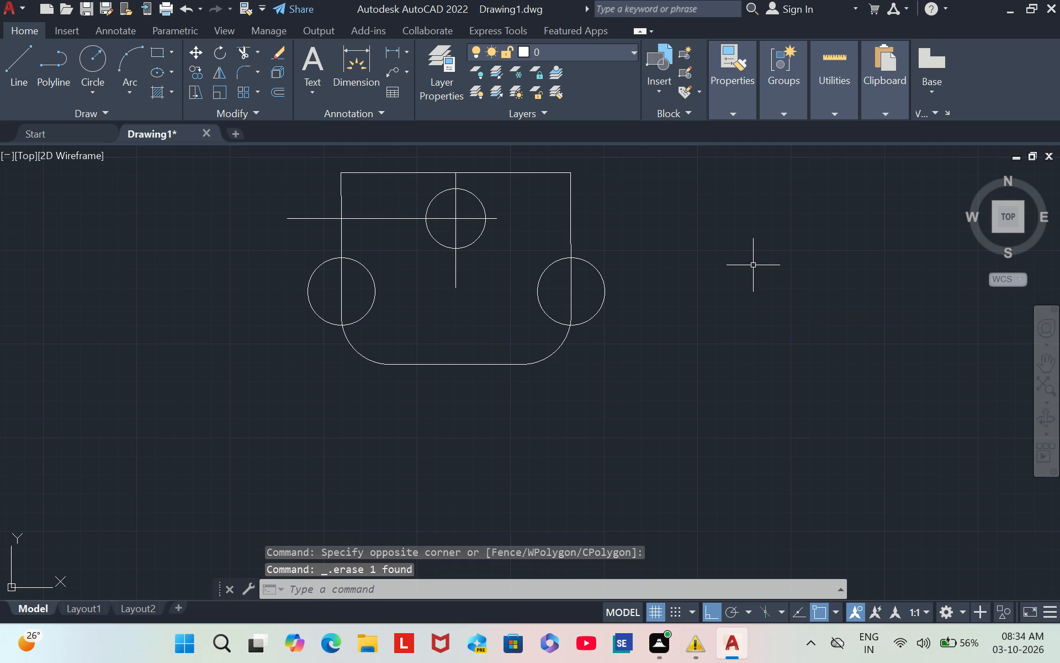
# Draw a separate circle of radius 18 in the empty area to the right of the plate.
pyautogui.press('c')
pyautogui.press('Return')
pyautogui.press('e')
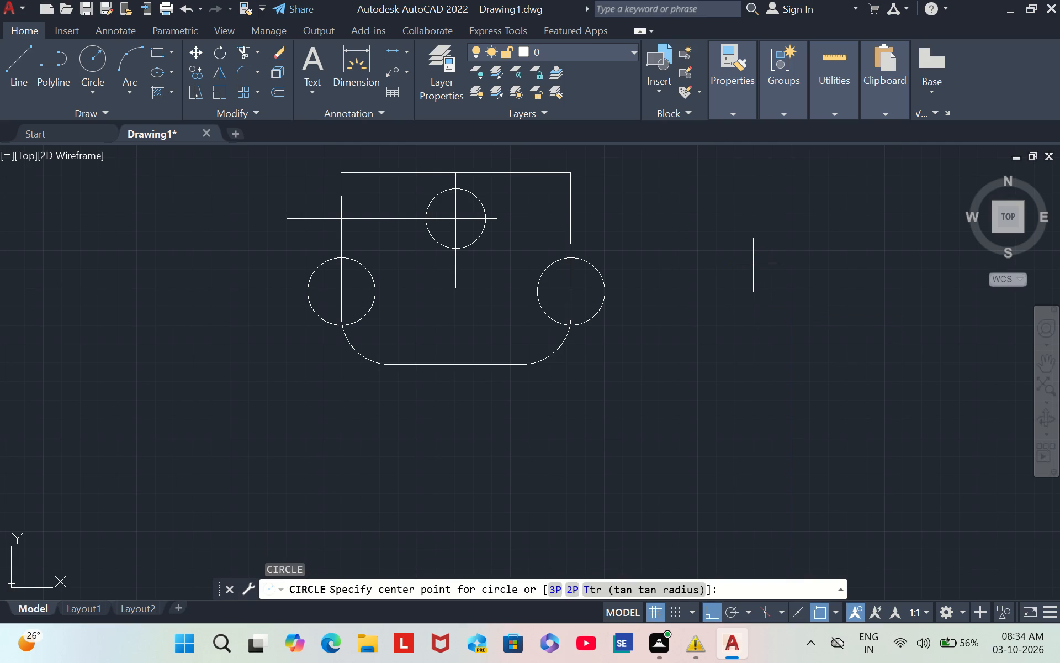
pyautogui.press('BackSpace')
pyautogui.press('r')
pyautogui.press('Return')
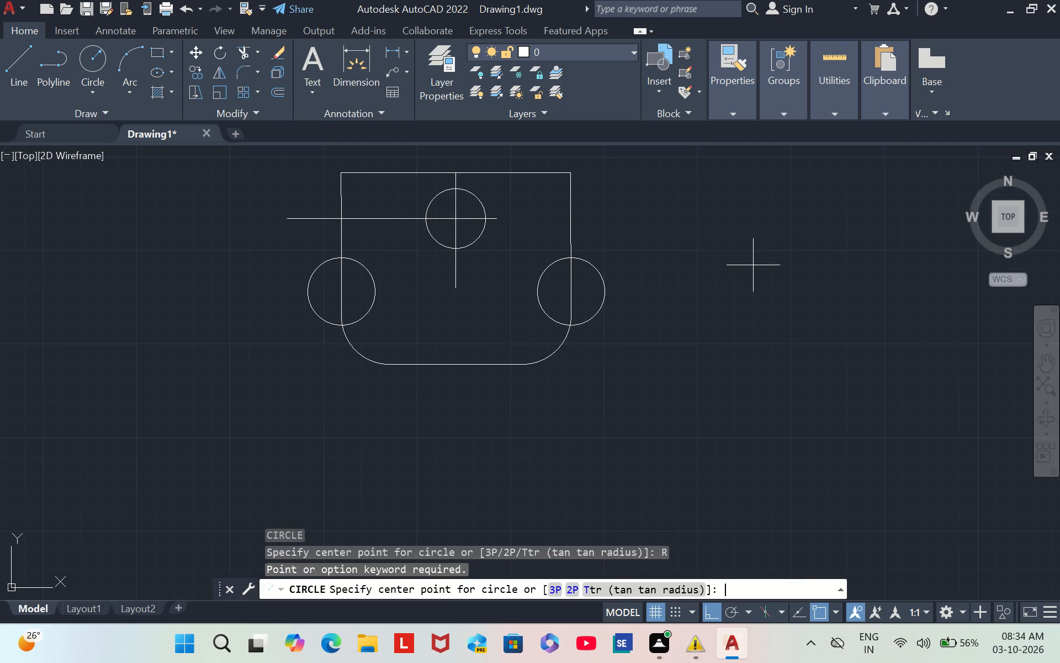
pyautogui.moveTo(741, 291); pyautogui.dragTo(747, 333)
pyautogui.press('`')
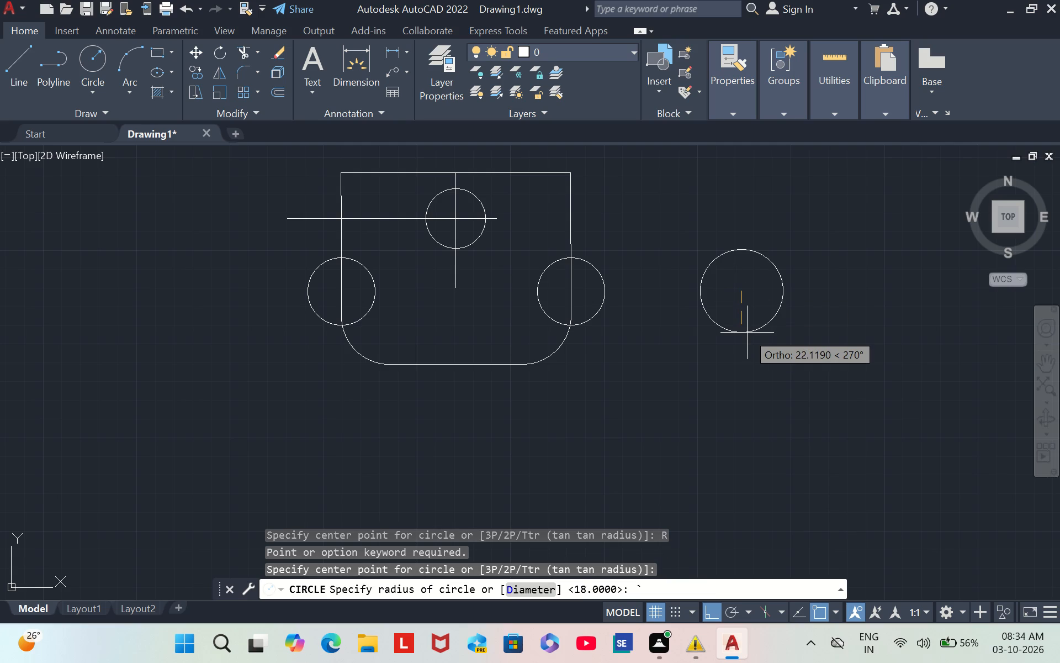
pyautogui.write('12')
pyautogui.press('Return')
pyautogui.press('Return')
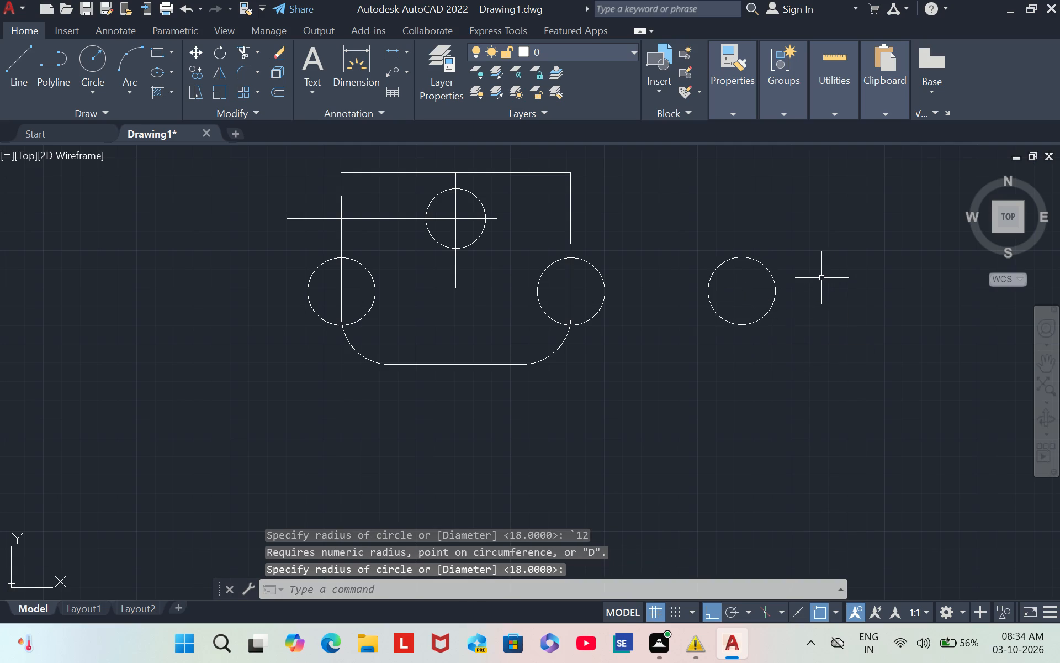
# Draw a horizontal line 45 long rightwards from the top quadrant of the separate circle beside the plate.
pyautogui.press('l')
pyautogui.press('Return')
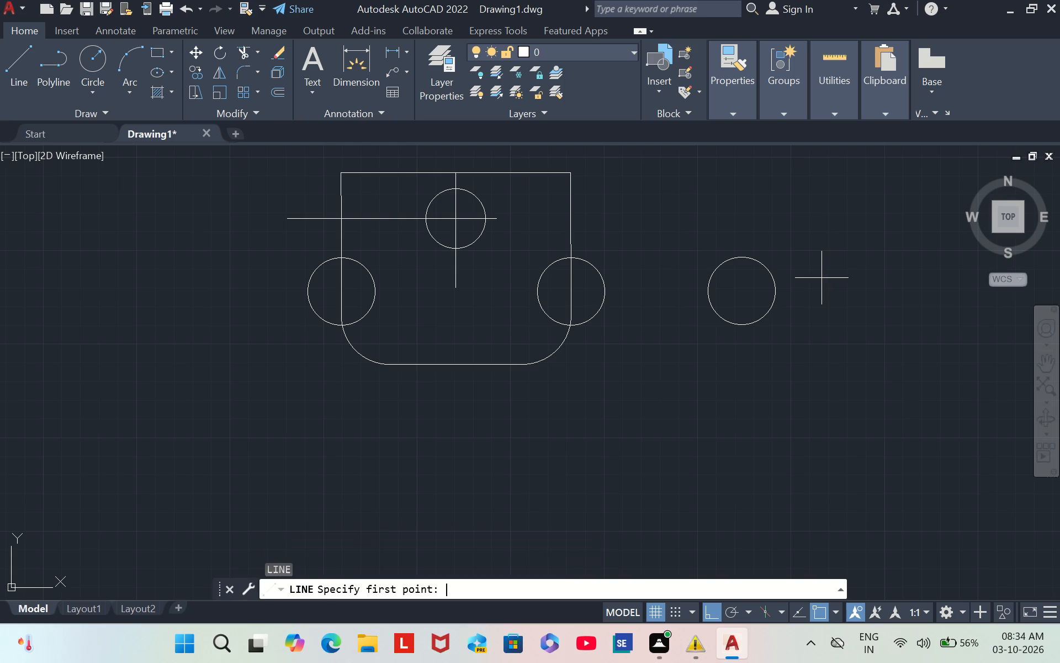
pyautogui.click(742, 256)
pyautogui.write('45')
pyautogui.press('Return')
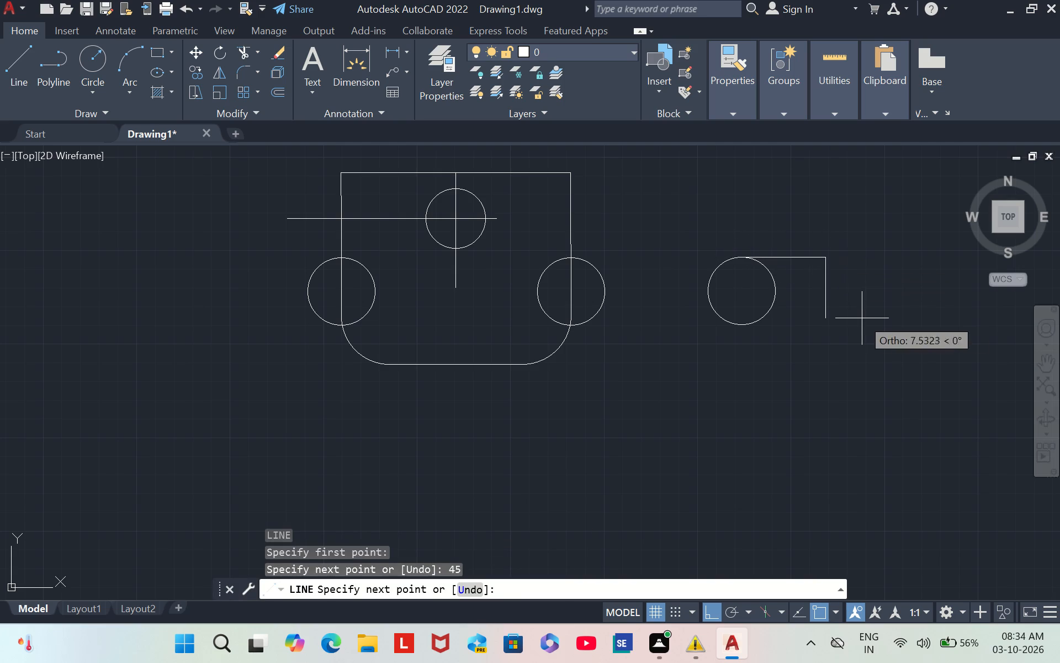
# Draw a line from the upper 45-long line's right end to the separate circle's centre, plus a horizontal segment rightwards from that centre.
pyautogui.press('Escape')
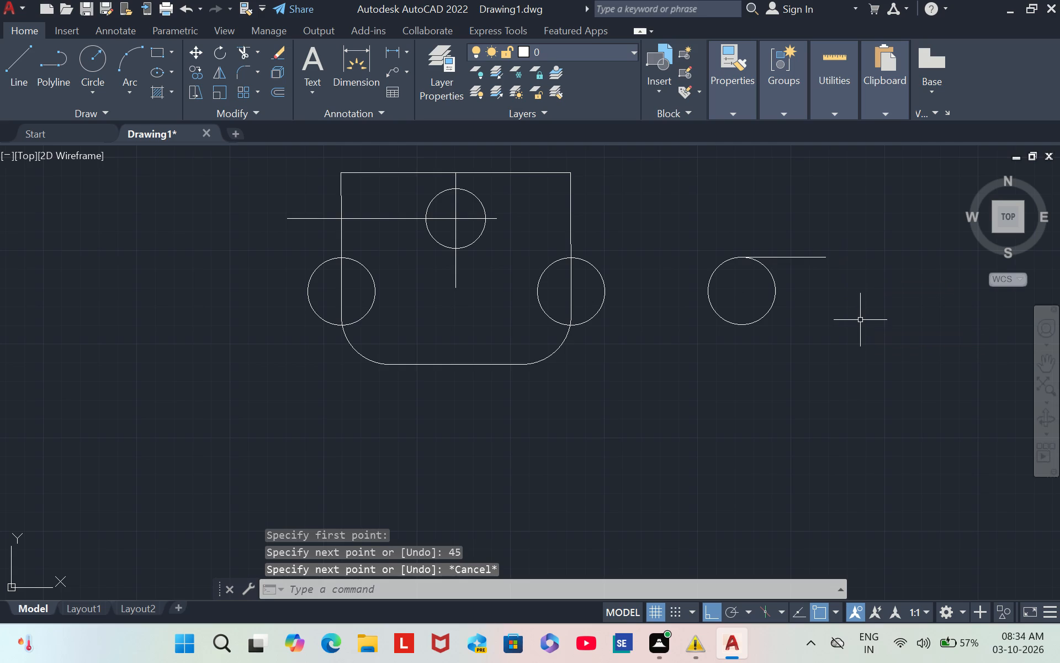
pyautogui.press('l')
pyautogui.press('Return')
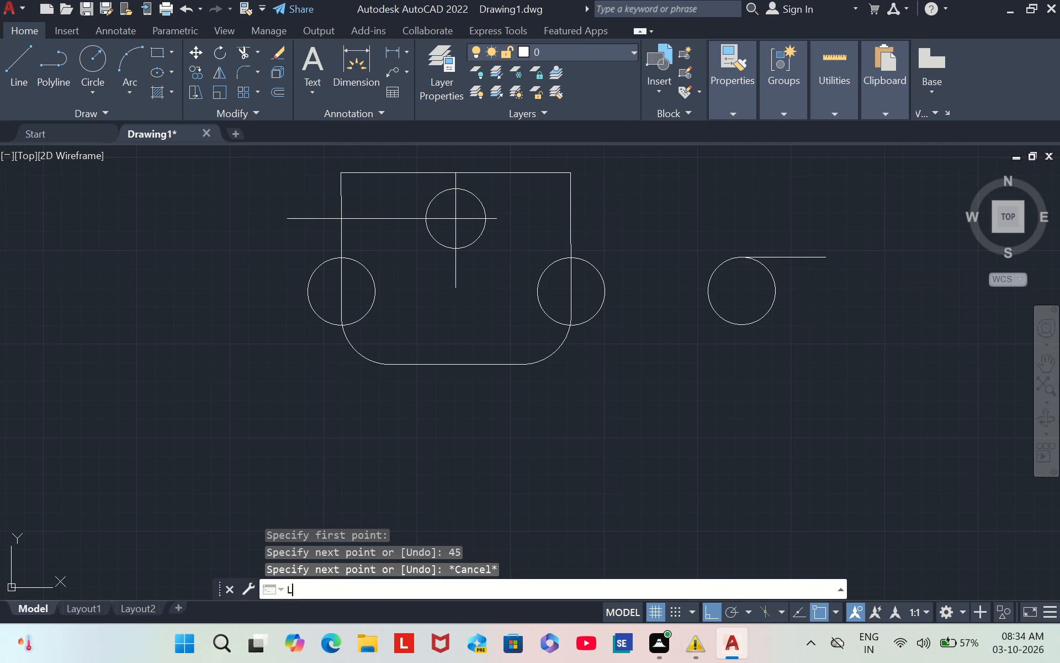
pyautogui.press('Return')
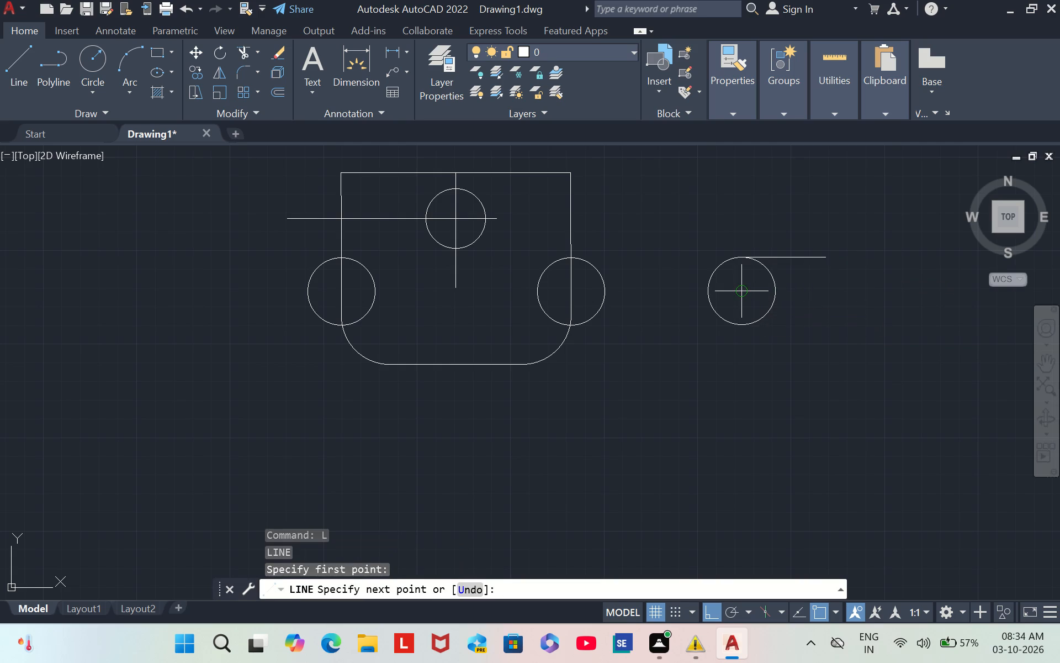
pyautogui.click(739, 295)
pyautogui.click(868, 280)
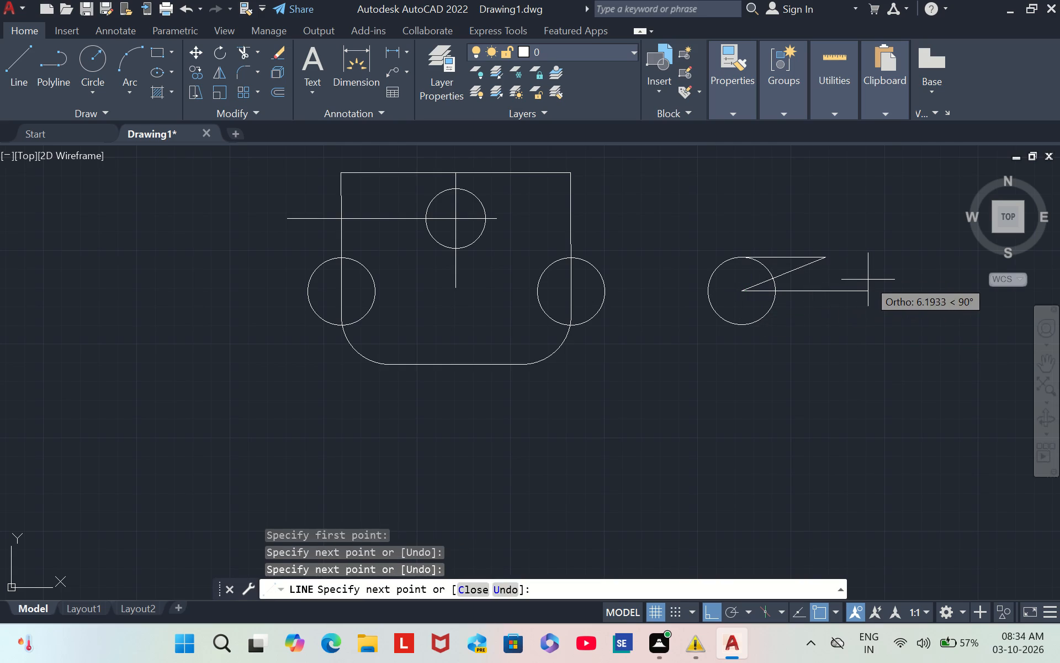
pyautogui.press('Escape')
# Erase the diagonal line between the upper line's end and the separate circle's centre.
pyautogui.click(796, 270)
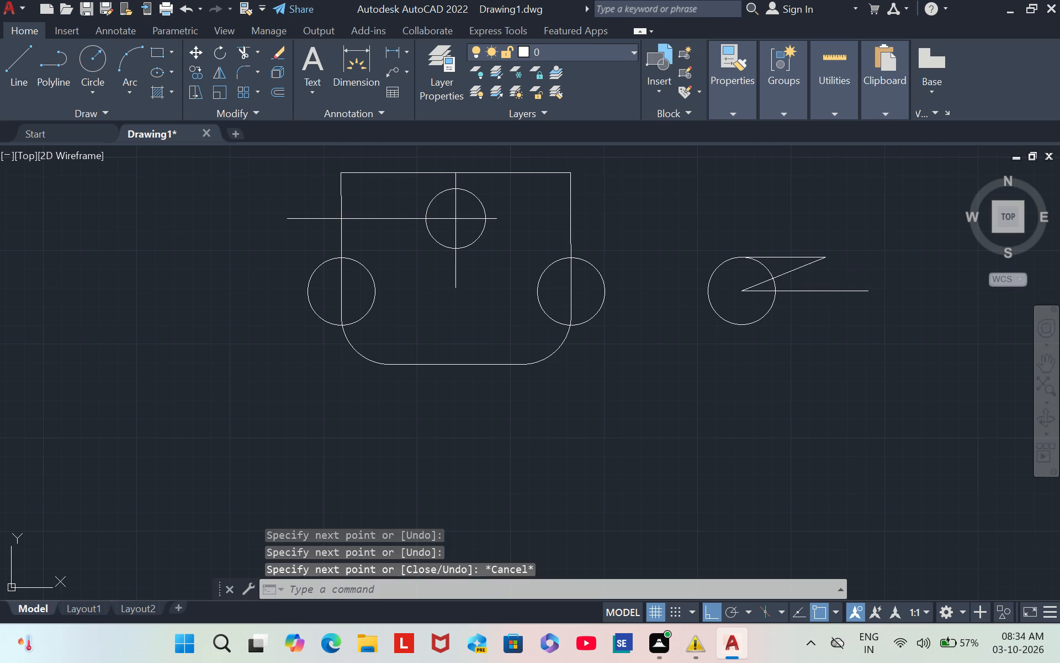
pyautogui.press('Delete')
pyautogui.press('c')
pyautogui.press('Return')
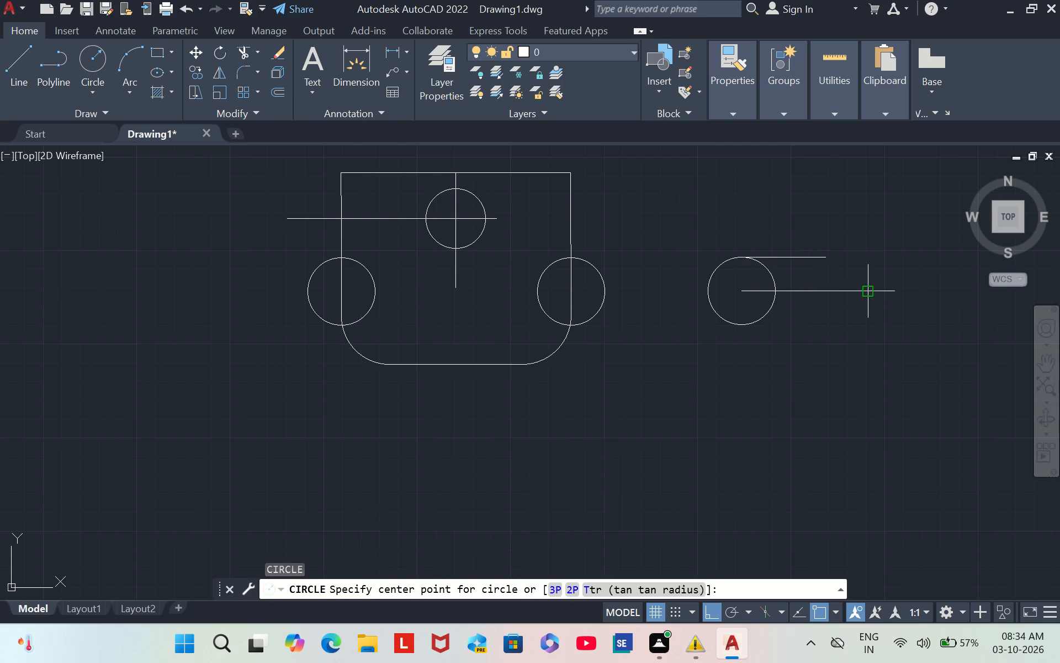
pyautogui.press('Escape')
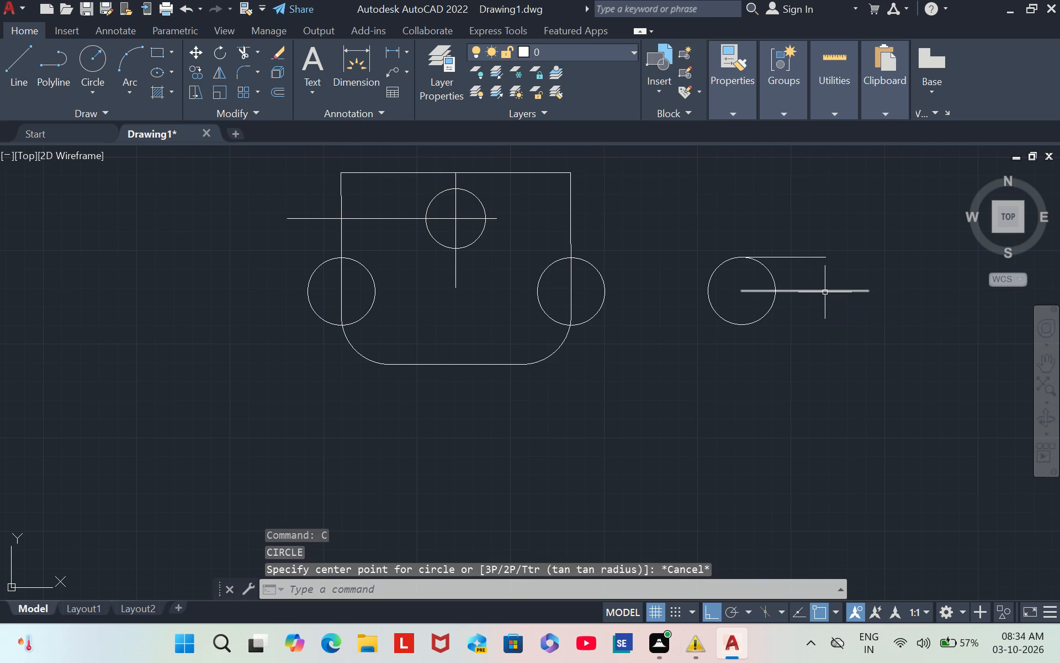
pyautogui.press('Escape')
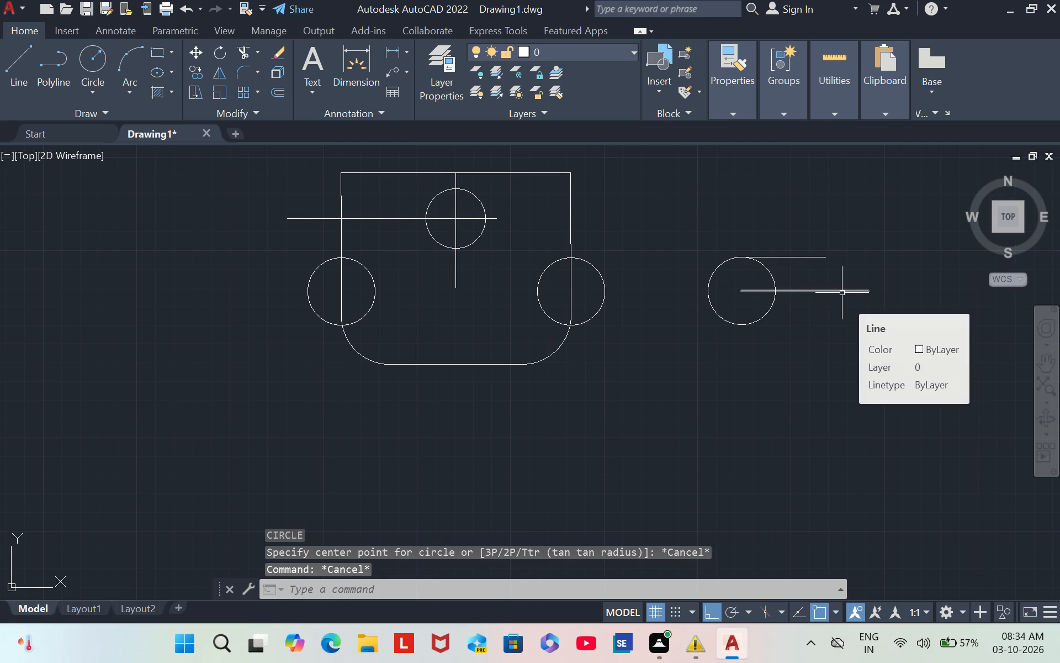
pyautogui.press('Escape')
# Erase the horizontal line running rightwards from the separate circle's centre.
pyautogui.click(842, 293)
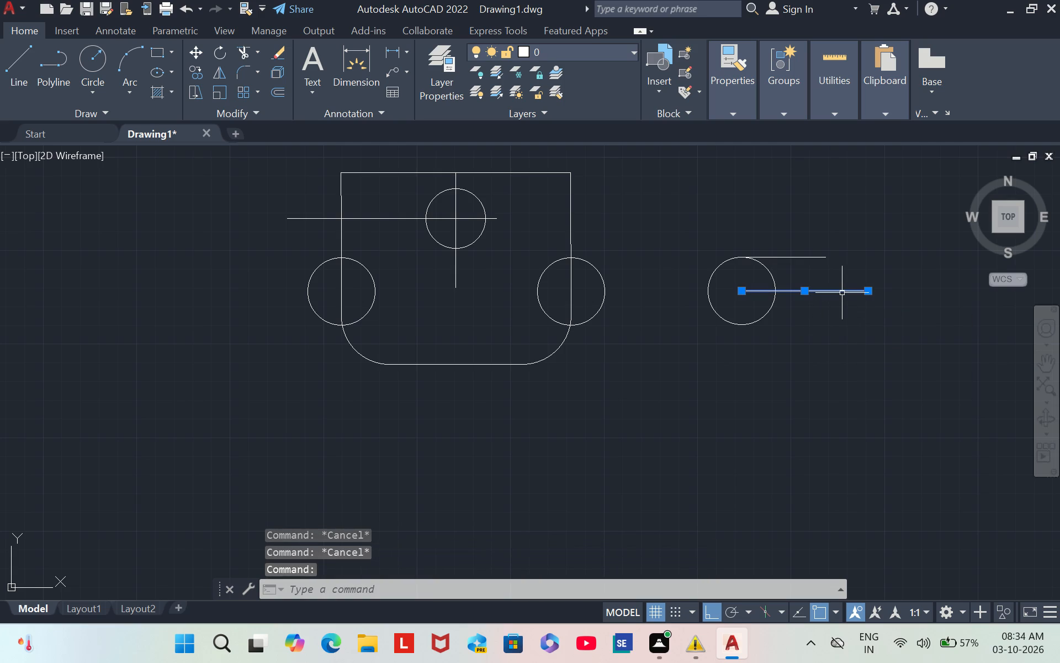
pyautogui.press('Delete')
# Draw a line 45 long rightwards from the separate circle's centre, continuing with a vertical segment about 30 long downwards.
pyautogui.press('l')
pyautogui.press('Return')
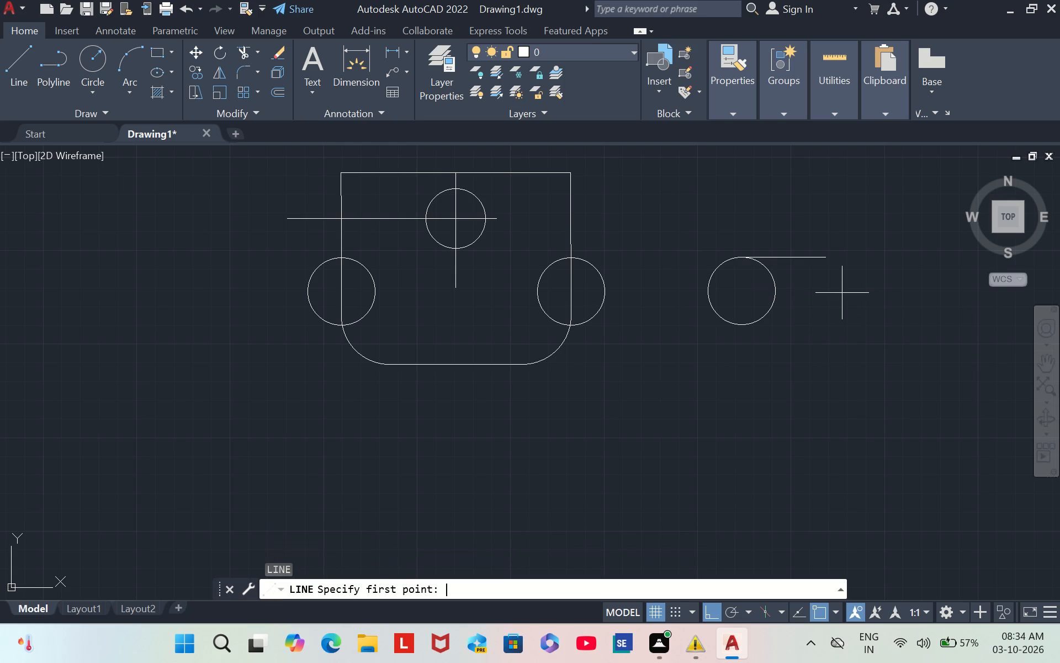
pyautogui.moveTo(744, 292); pyautogui.dragTo(824, 280)
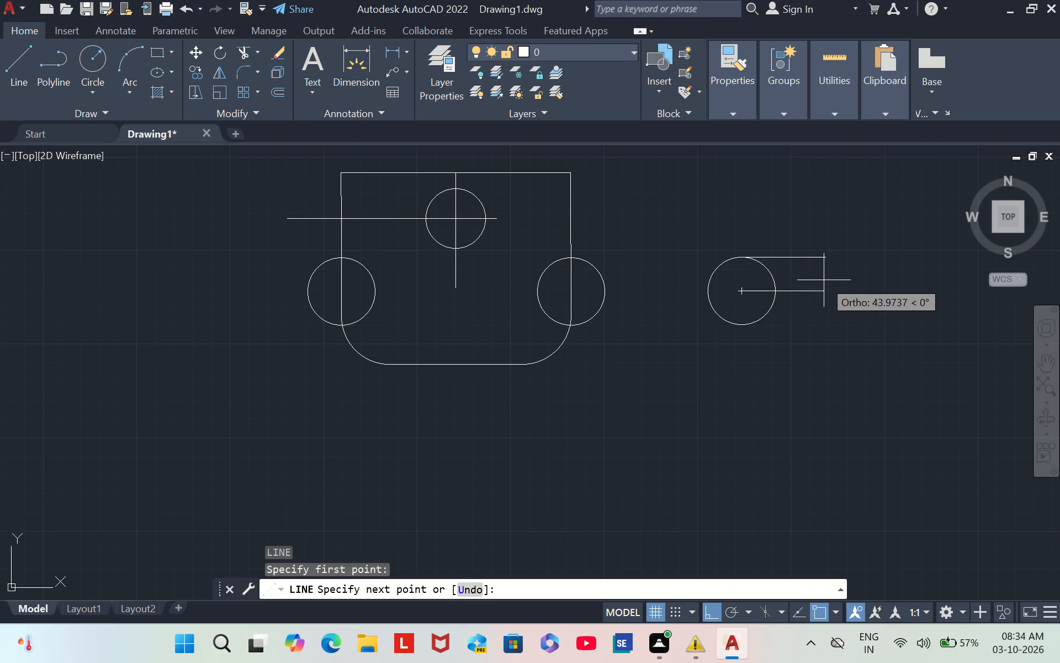
pyautogui.write('45')
pyautogui.press('Return')
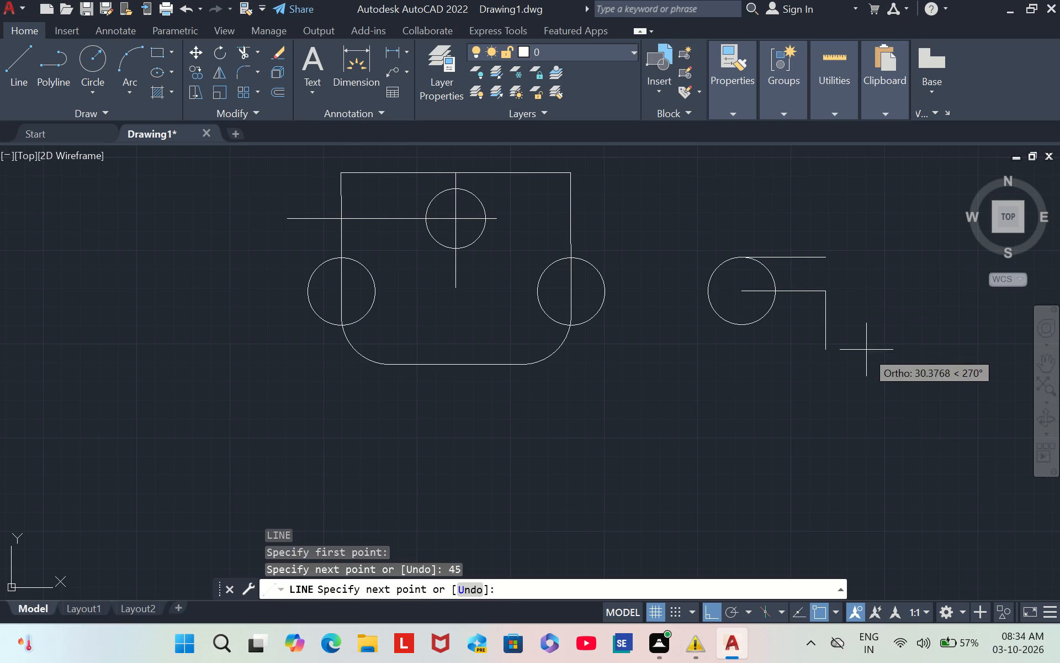
pyautogui.click(866, 351)
pyautogui.press('Escape')
# Draw a circle of radius 12 centred where the 45-long centre line meets the vertical segment.
pyautogui.press('c')
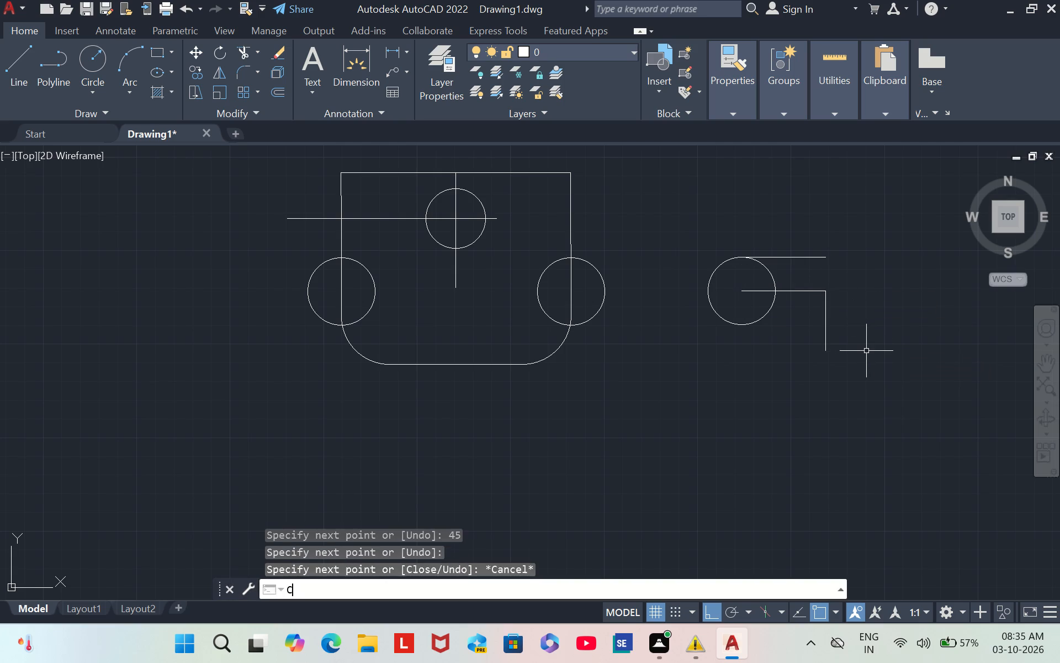
pyautogui.press('Return')
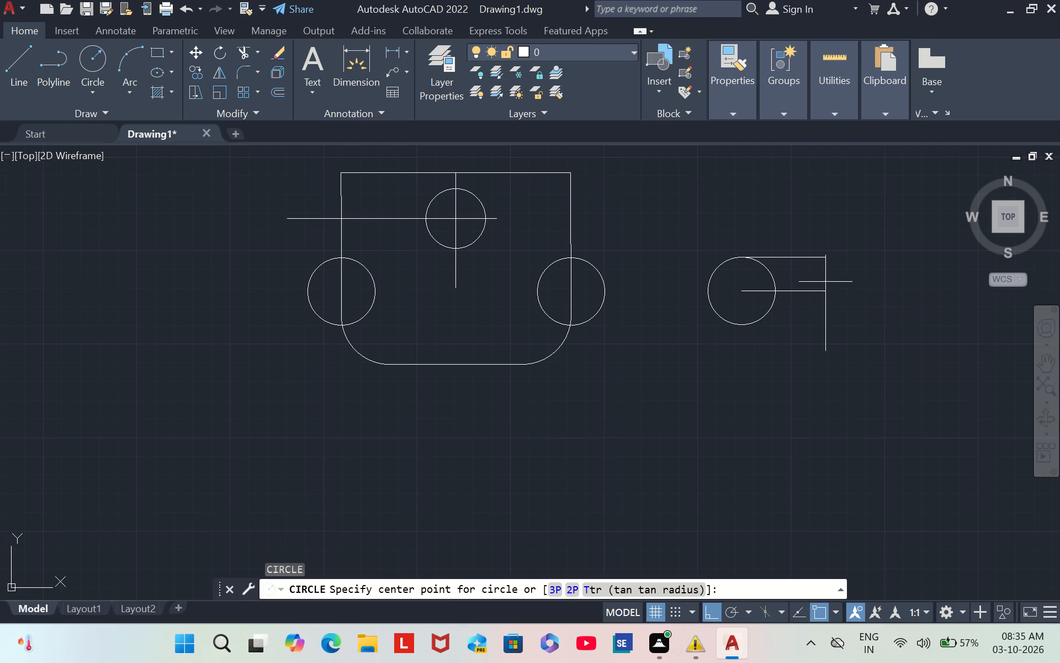
pyautogui.moveTo(821, 291); pyautogui.dragTo(821, 312)
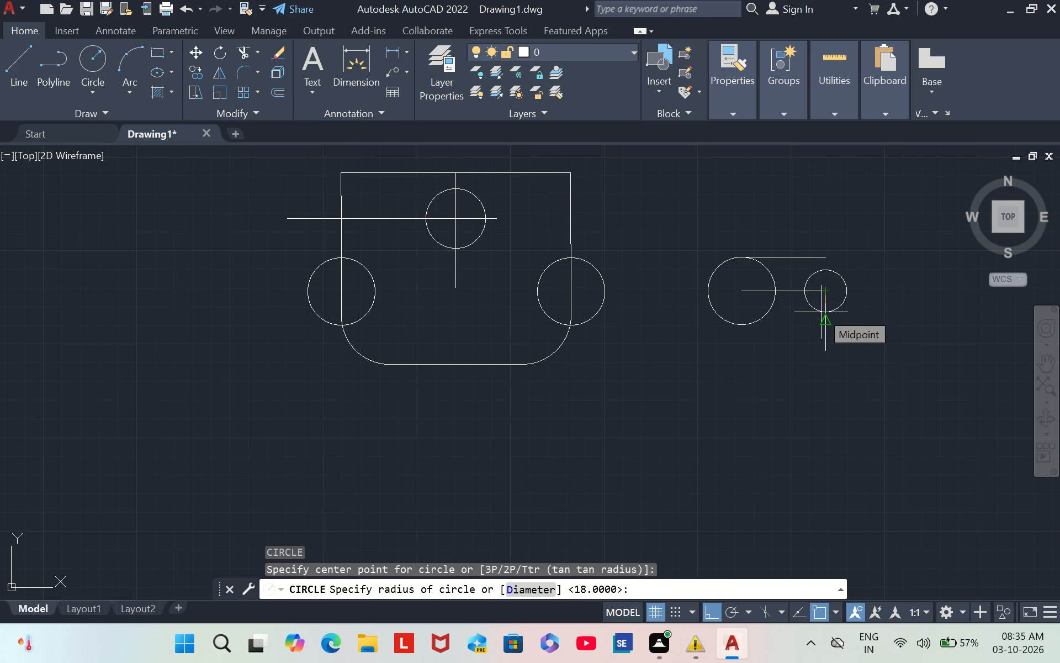
pyautogui.press('r')
pyautogui.press('Return')
pyautogui.write('12')
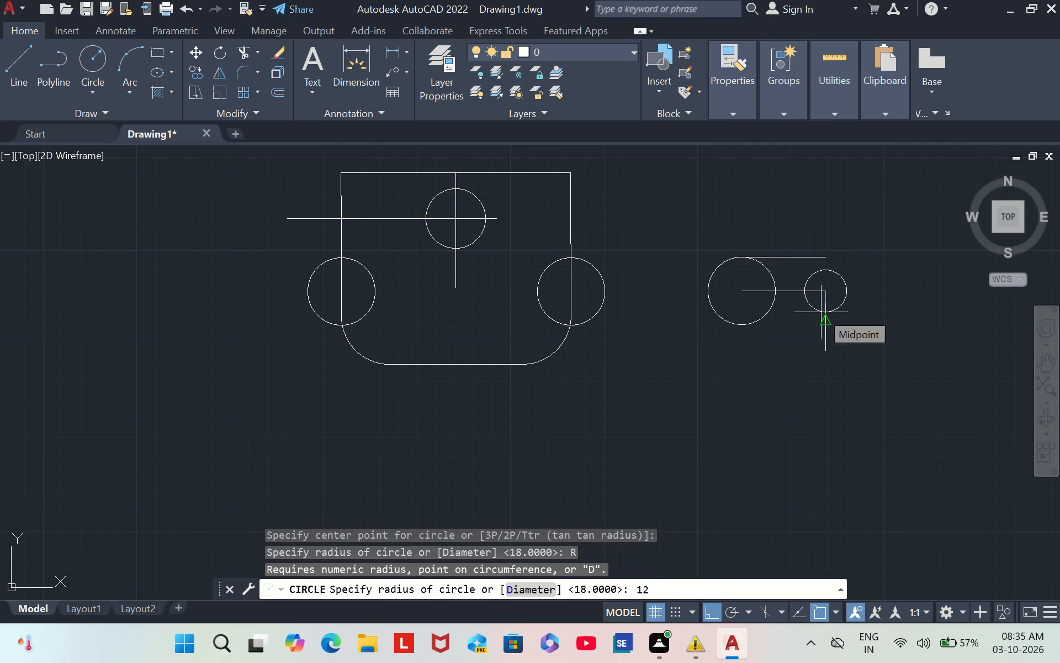
pyautogui.press('Return')
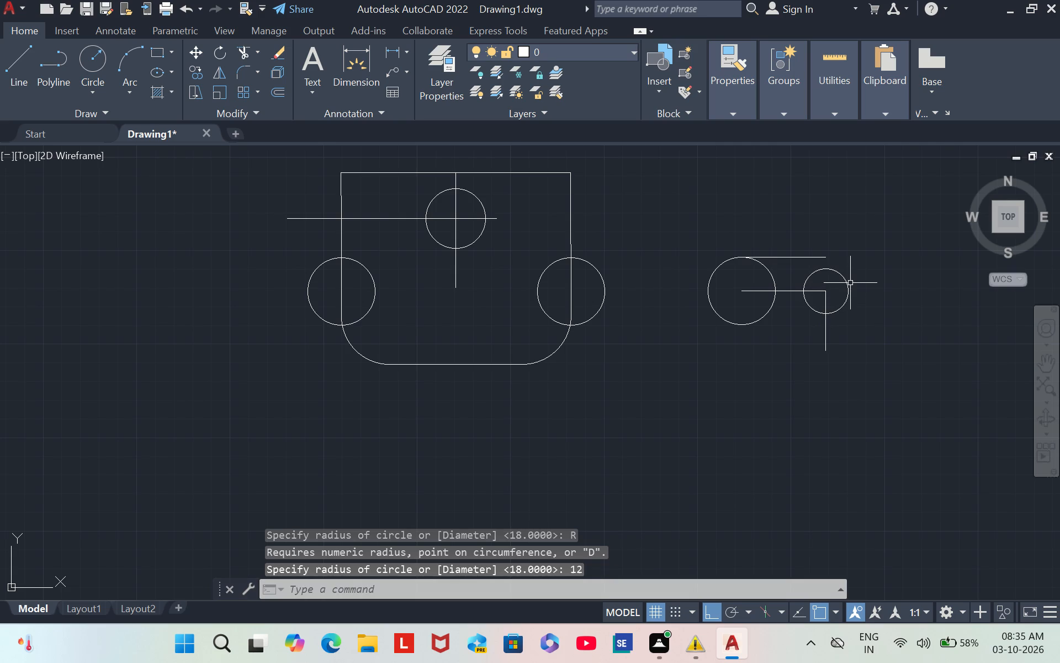
# Add a radius dimension to the radius 12 circle, placed above it to the right.
pyautogui.click(412, 76)
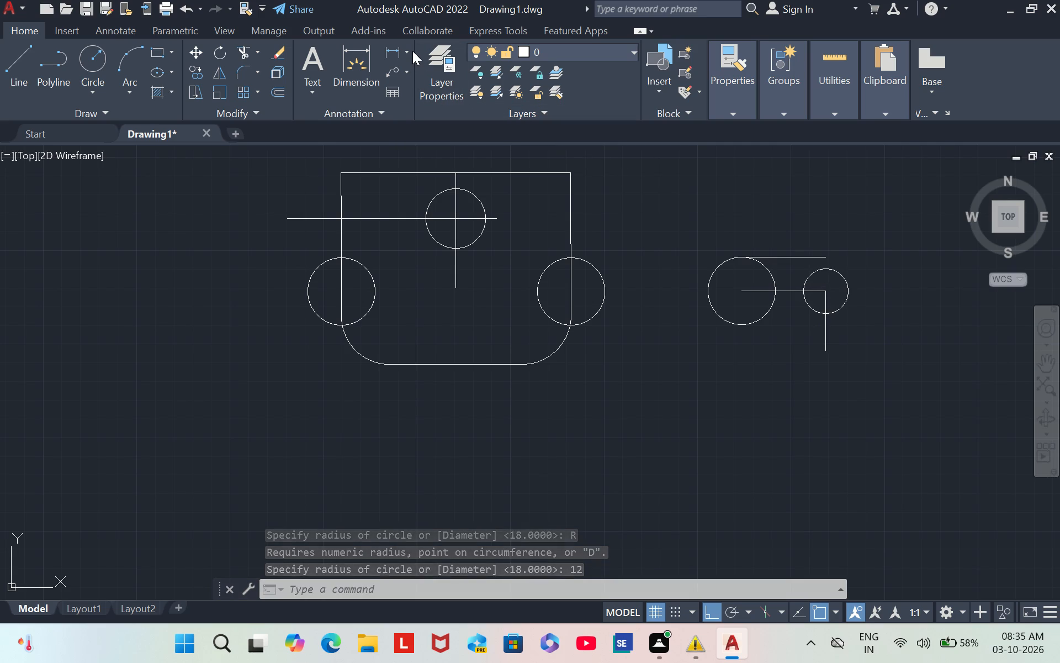
pyautogui.click(401, 51)
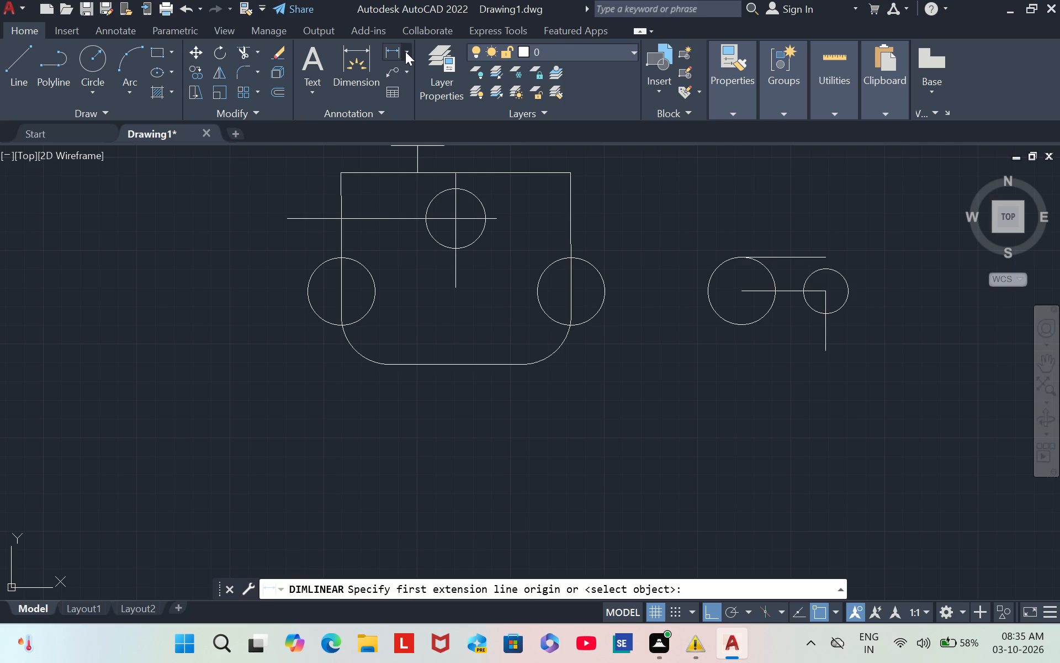
pyautogui.click(405, 51)
pyautogui.click(431, 215)
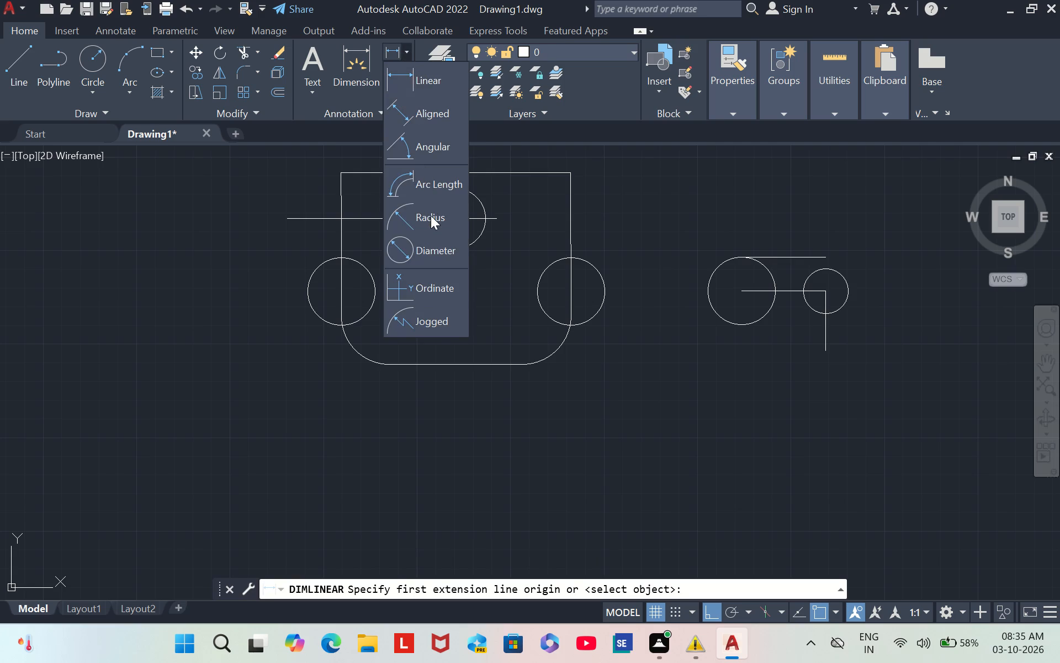
pyautogui.click(850, 285)
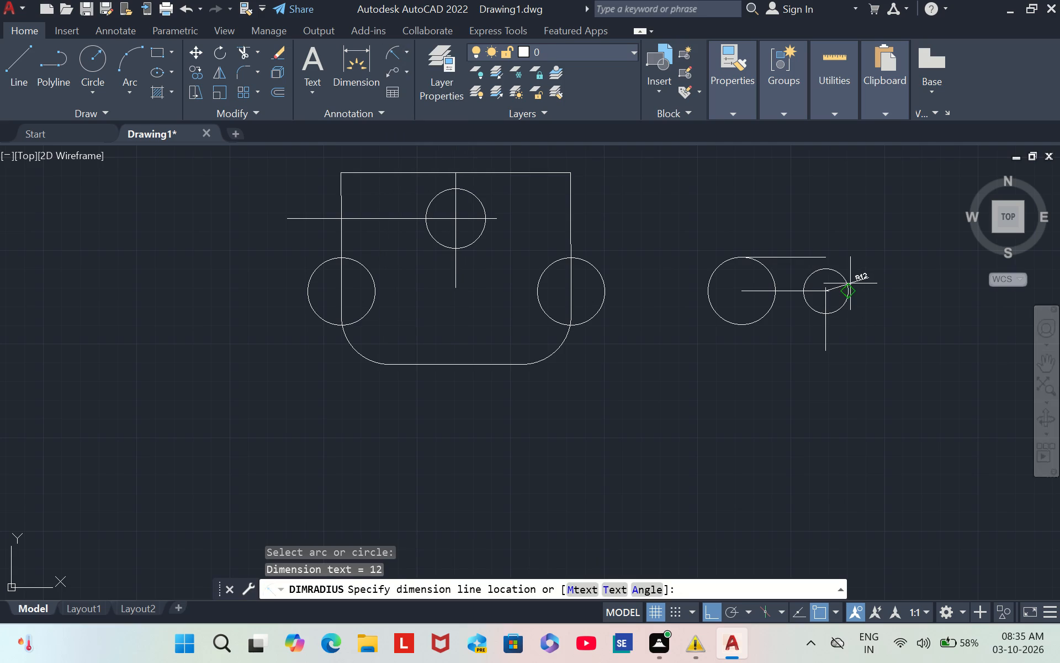
pyautogui.click(862, 240)
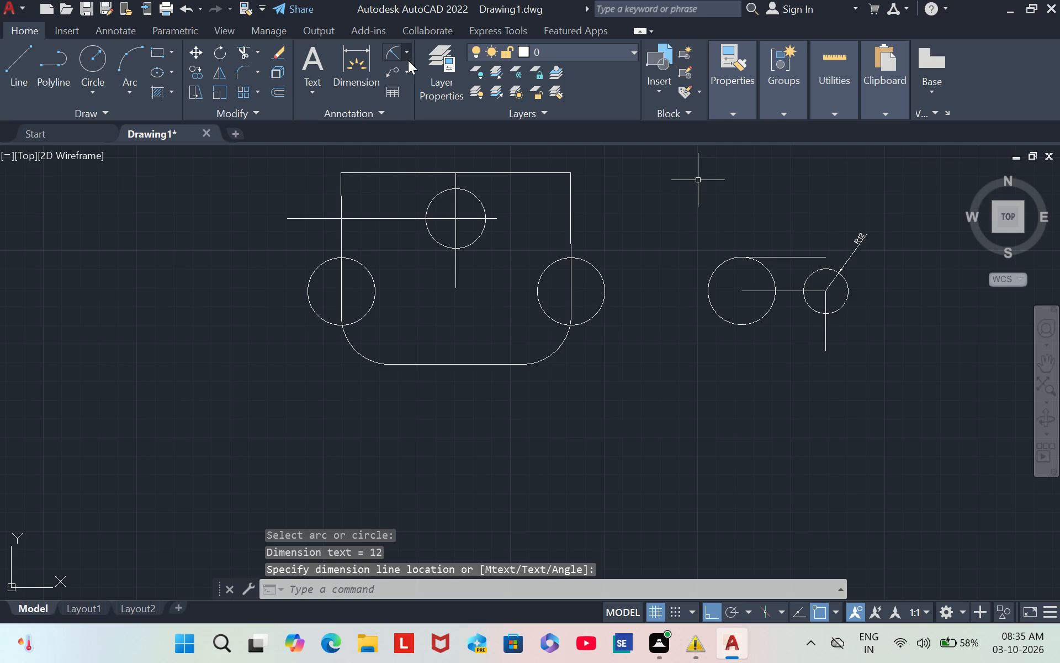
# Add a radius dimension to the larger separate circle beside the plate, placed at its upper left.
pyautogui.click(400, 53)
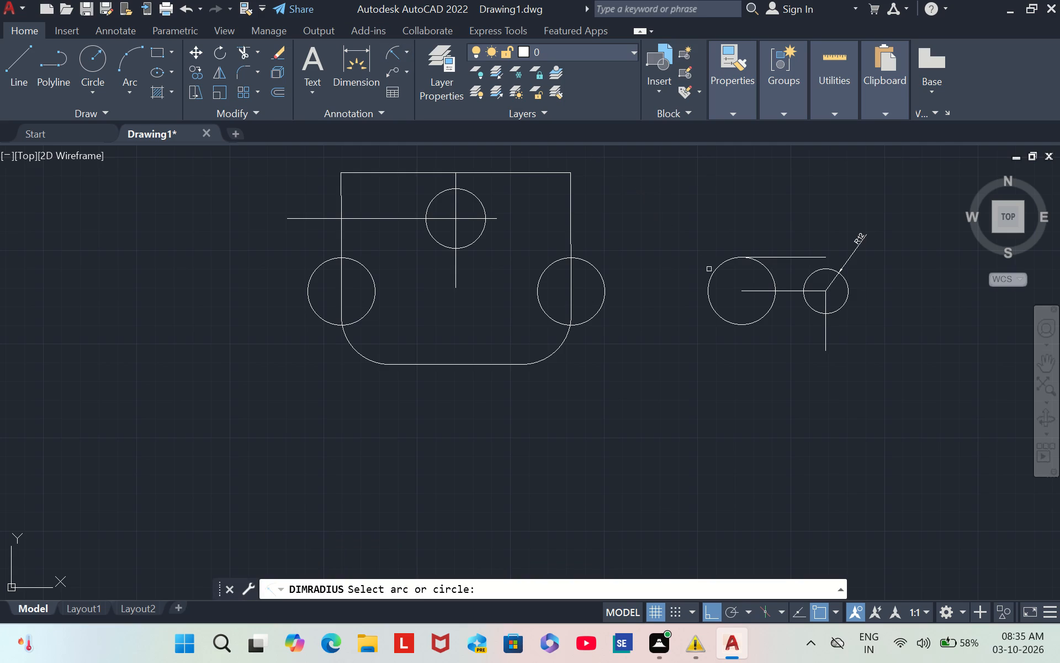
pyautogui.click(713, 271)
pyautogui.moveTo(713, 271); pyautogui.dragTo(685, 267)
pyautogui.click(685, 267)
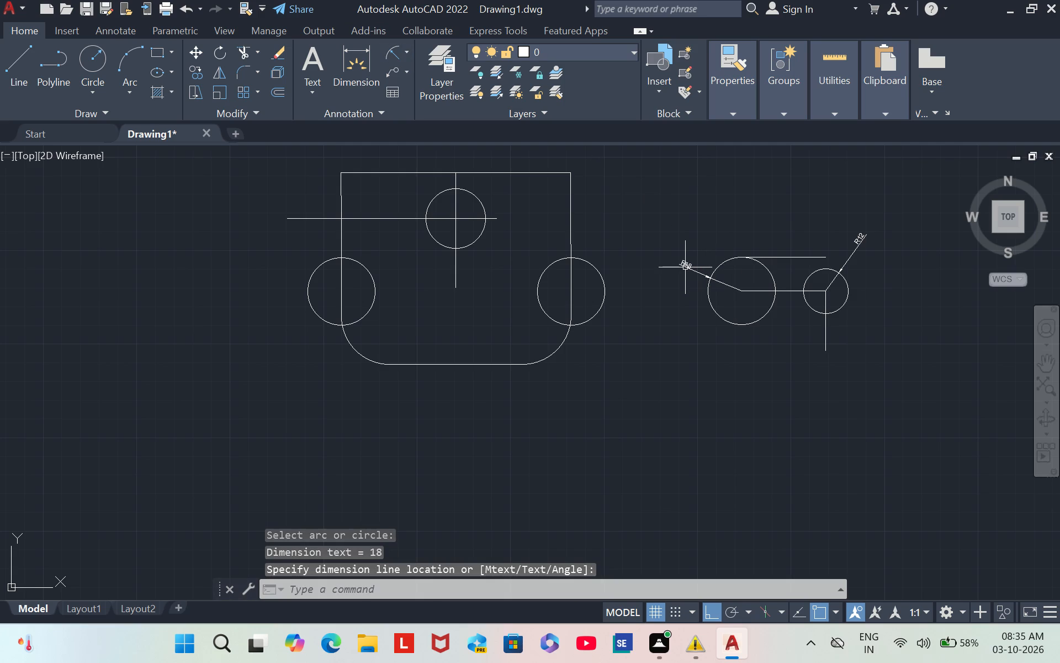
# Erase the larger separate circle of radius 18 beside the plate.
pyautogui.click(708, 307)
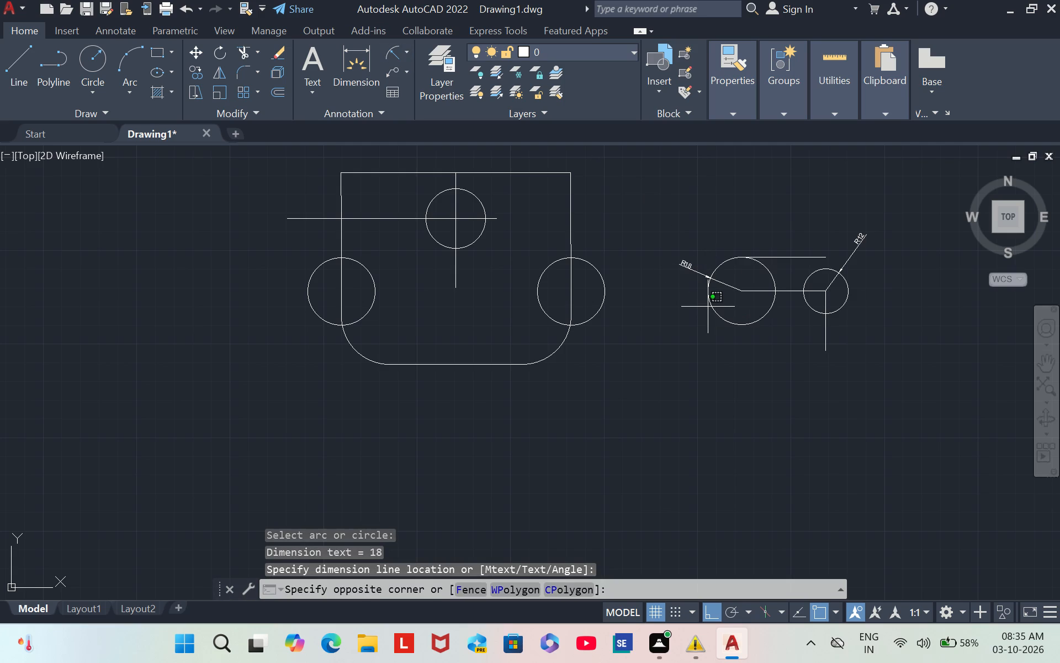
pyautogui.click(709, 289)
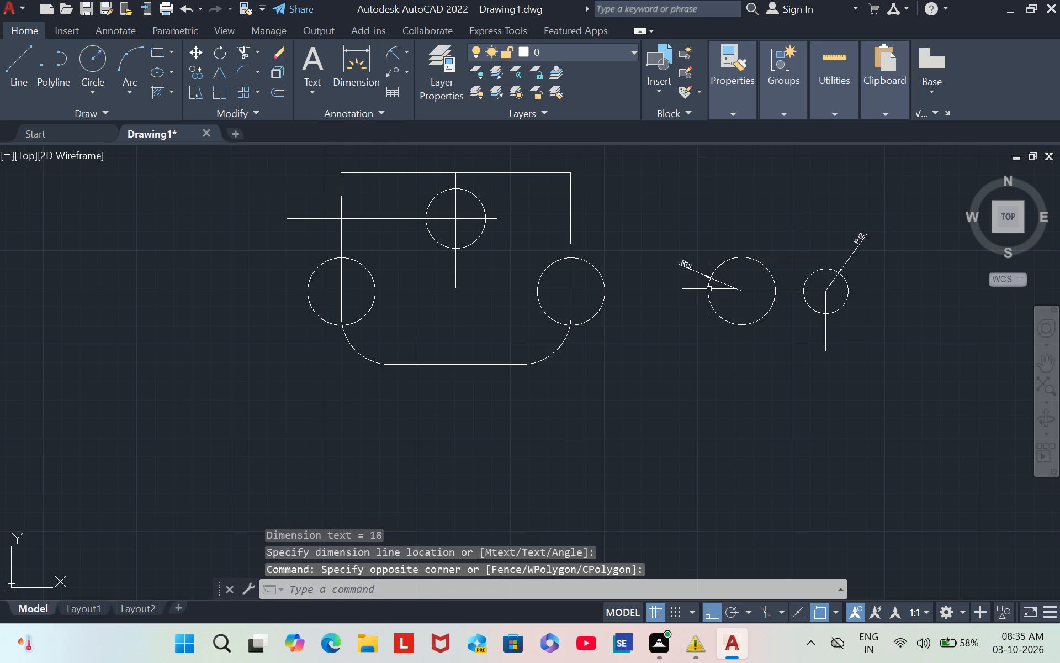
pyautogui.click(709, 289)
pyautogui.press('Delete')
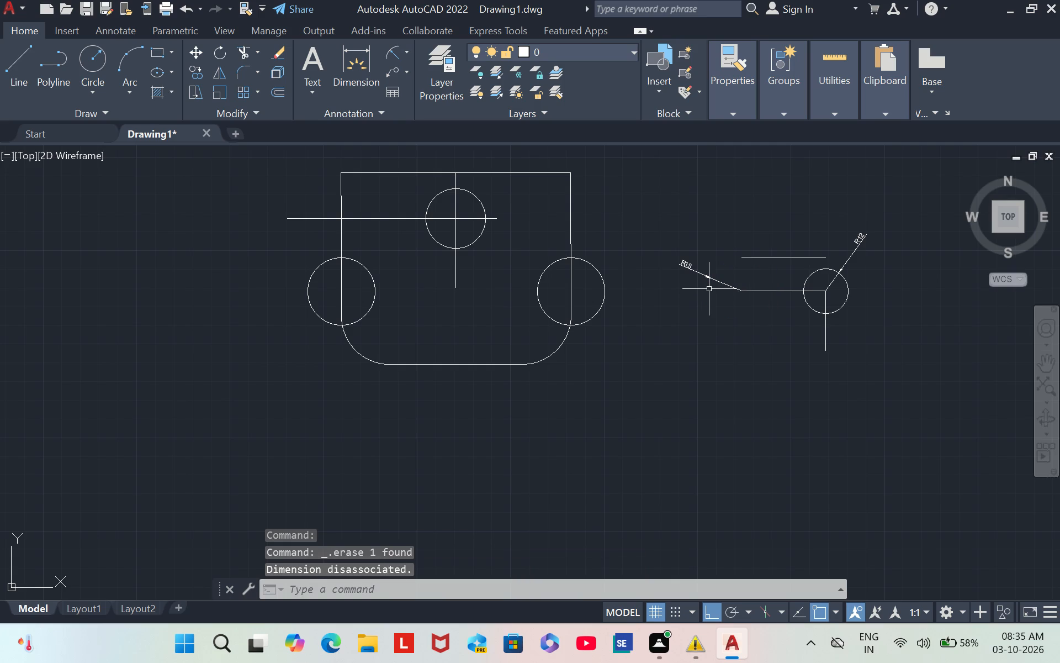
# Erase the upper 45-long horizontal line above the centre line beside the plate.
pyautogui.click(767, 261)
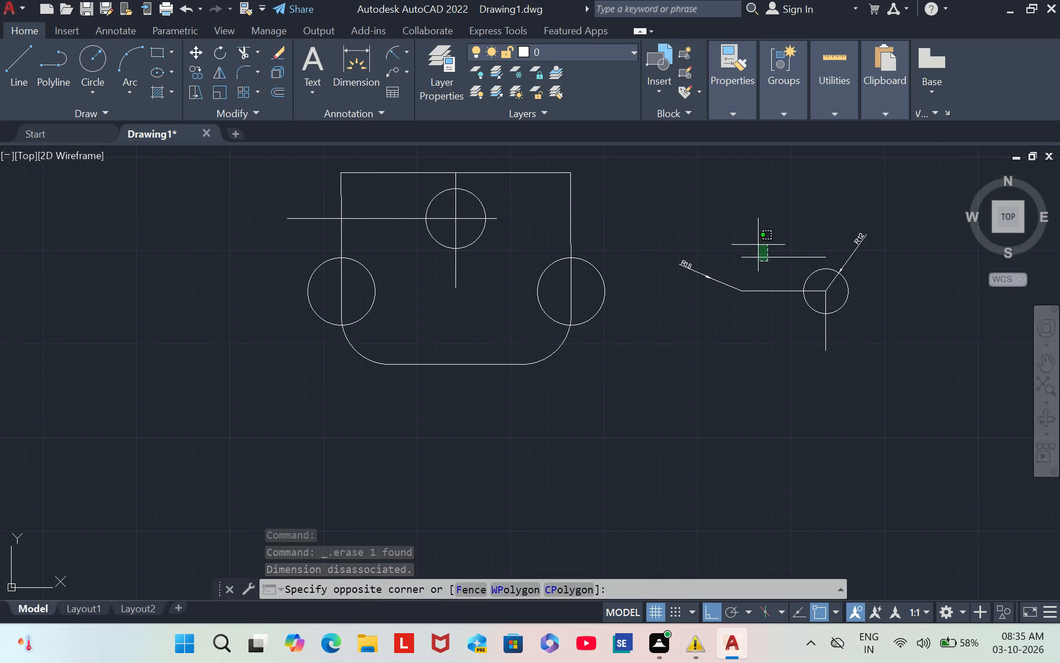
pyautogui.click(756, 251)
pyautogui.press('Delete')
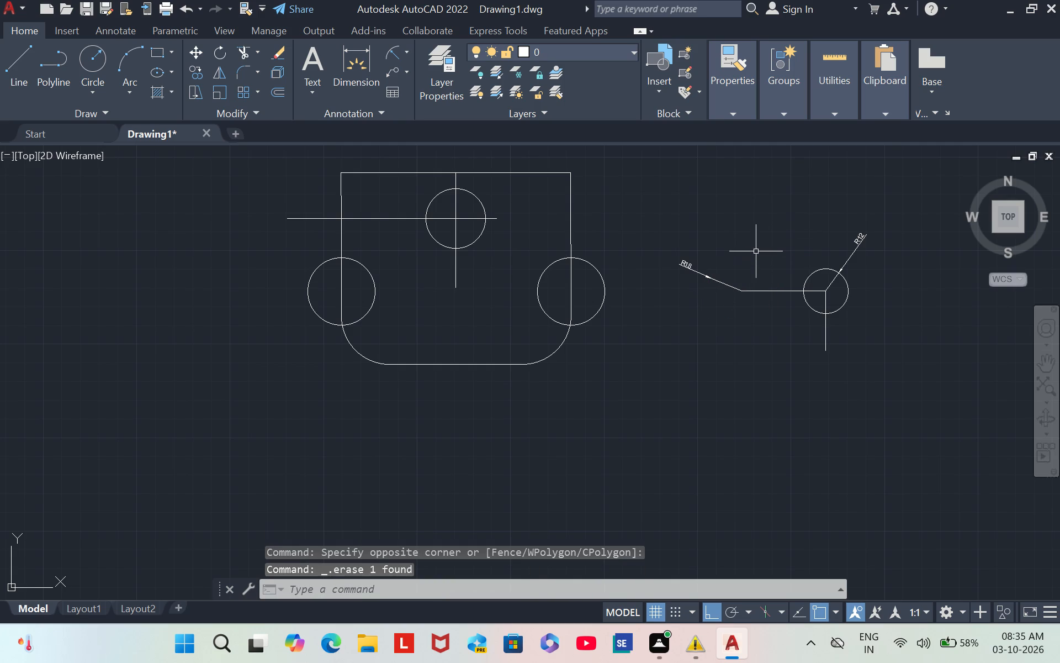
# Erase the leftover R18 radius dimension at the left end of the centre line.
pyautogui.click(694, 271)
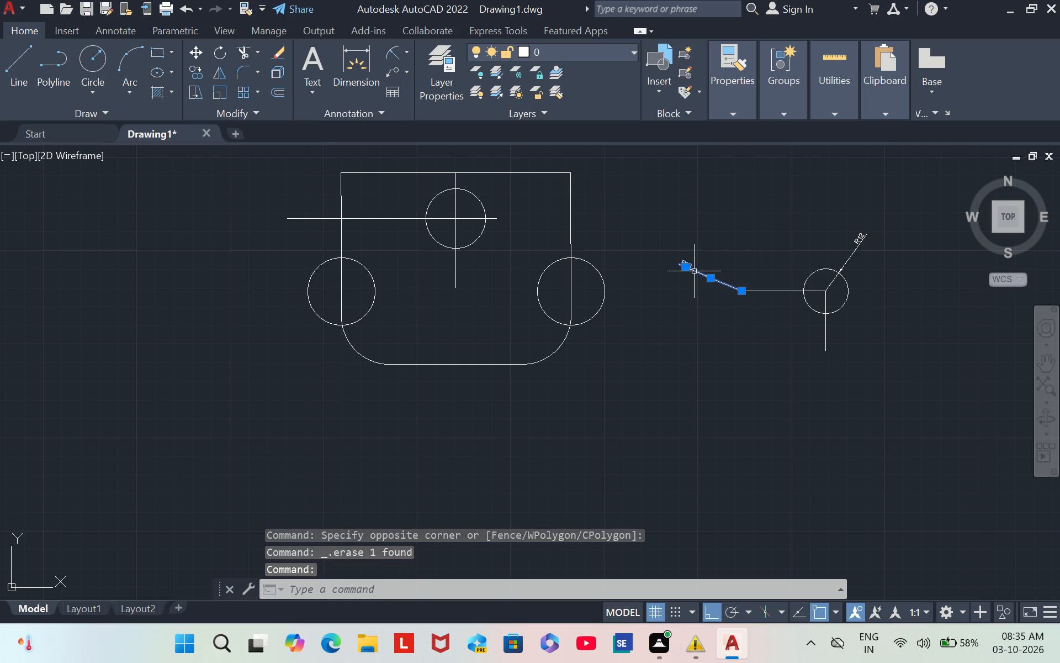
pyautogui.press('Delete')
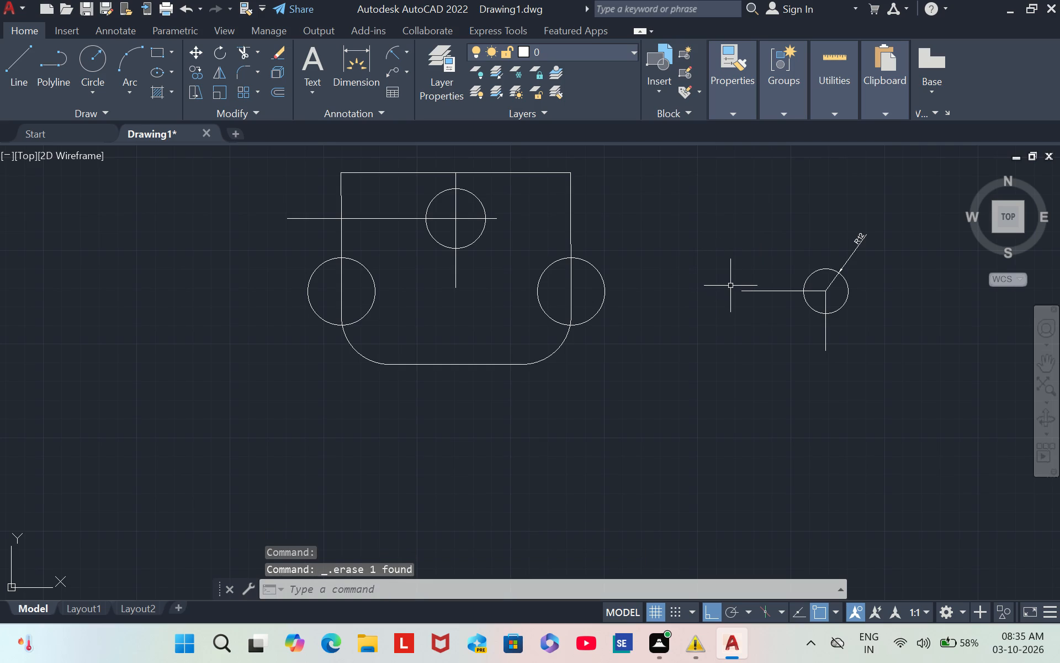
# Start a circle centred on the left end of the 45-long centre line beside the plate.
pyautogui.press('c')
pyautogui.press('Return')
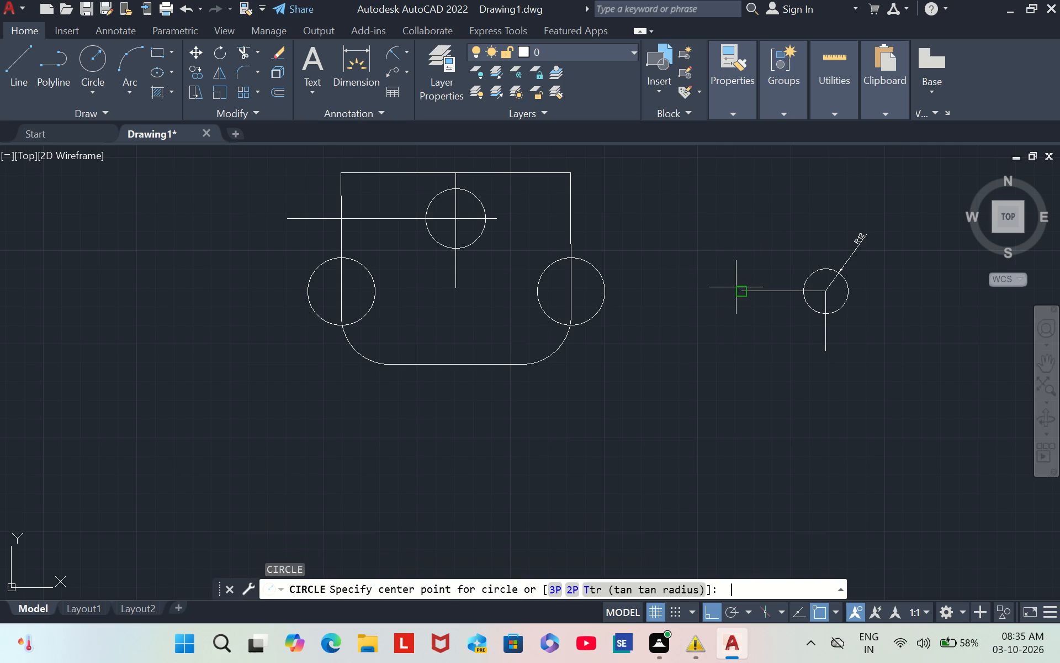
pyautogui.click(739, 291)
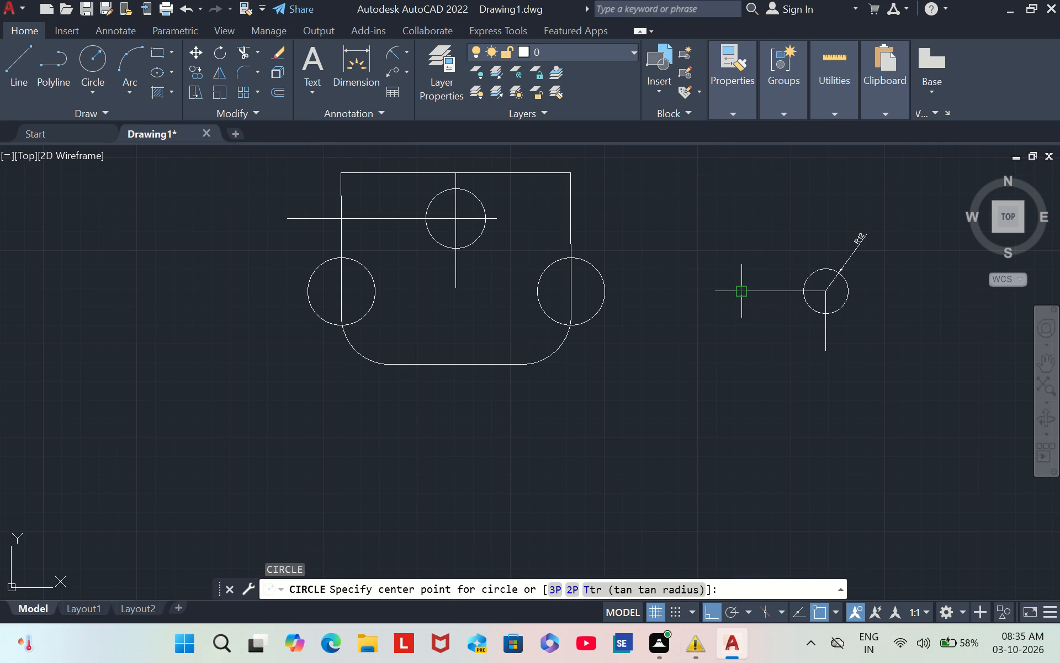
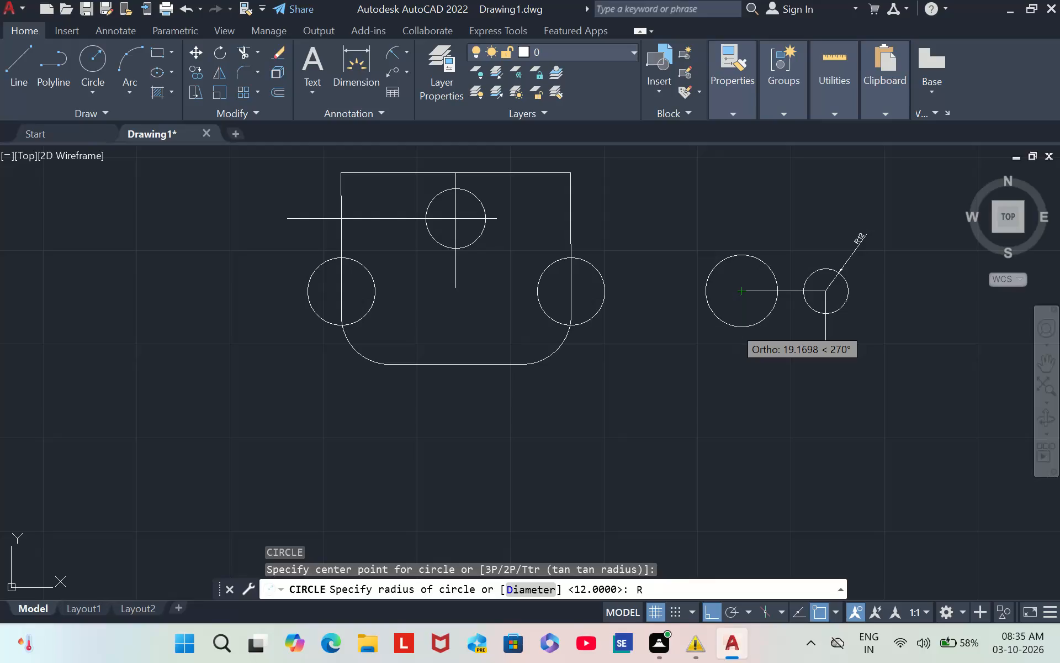
# Give the circle on the left end of the centre line beside the plate a radius of 12.
pyautogui.press('Return')
pyautogui.write('12')
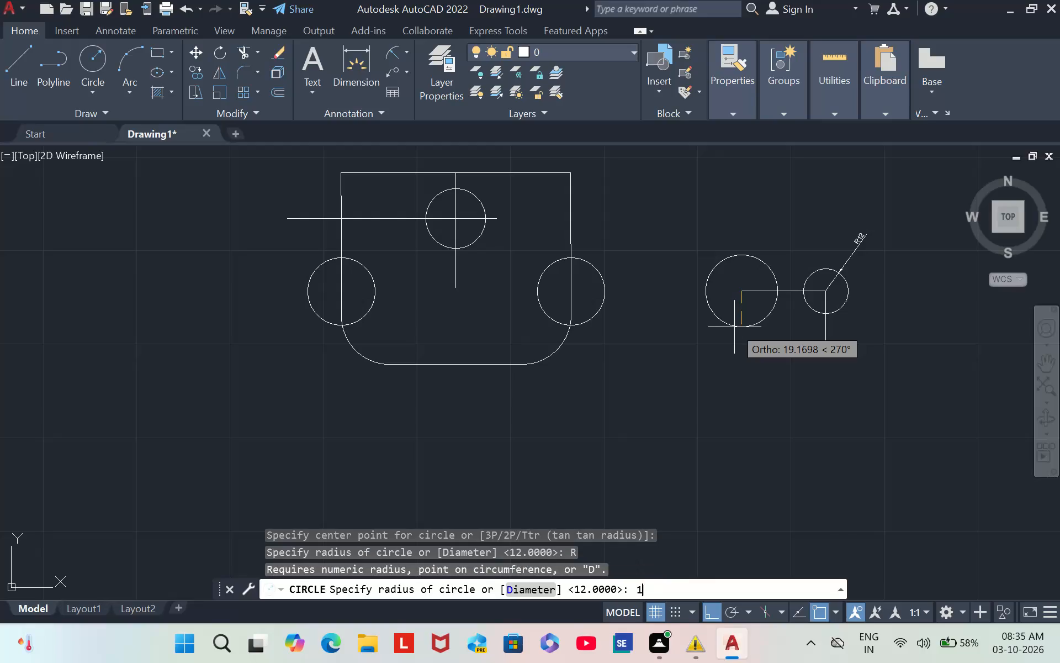
pyautogui.press('Return')
# Draw a 45-long horizontal line joining the top points of the two radius 12 circles beside the plate.
pyautogui.press('l')
pyautogui.press('Return')
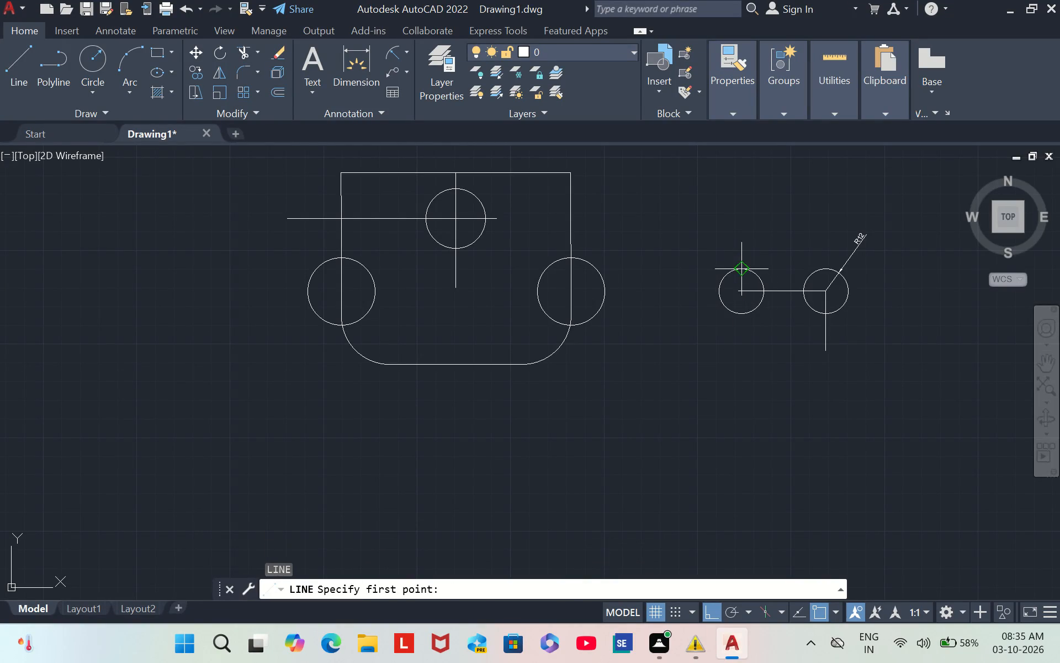
pyautogui.moveTo(741, 268); pyautogui.dragTo(821, 264)
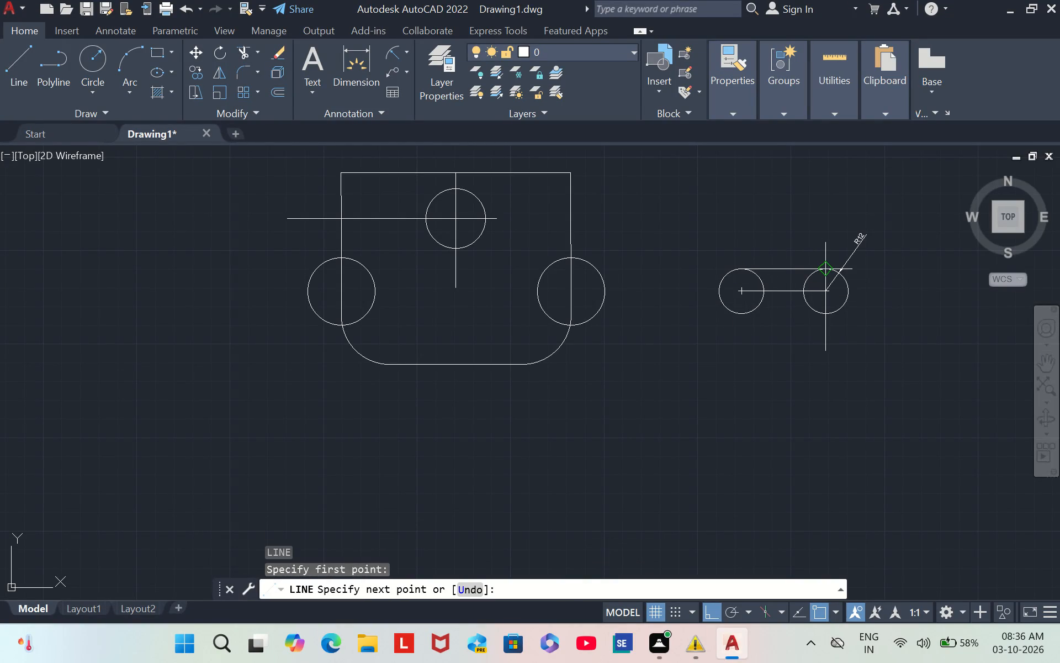
pyautogui.write('45')
pyautogui.press('Return')
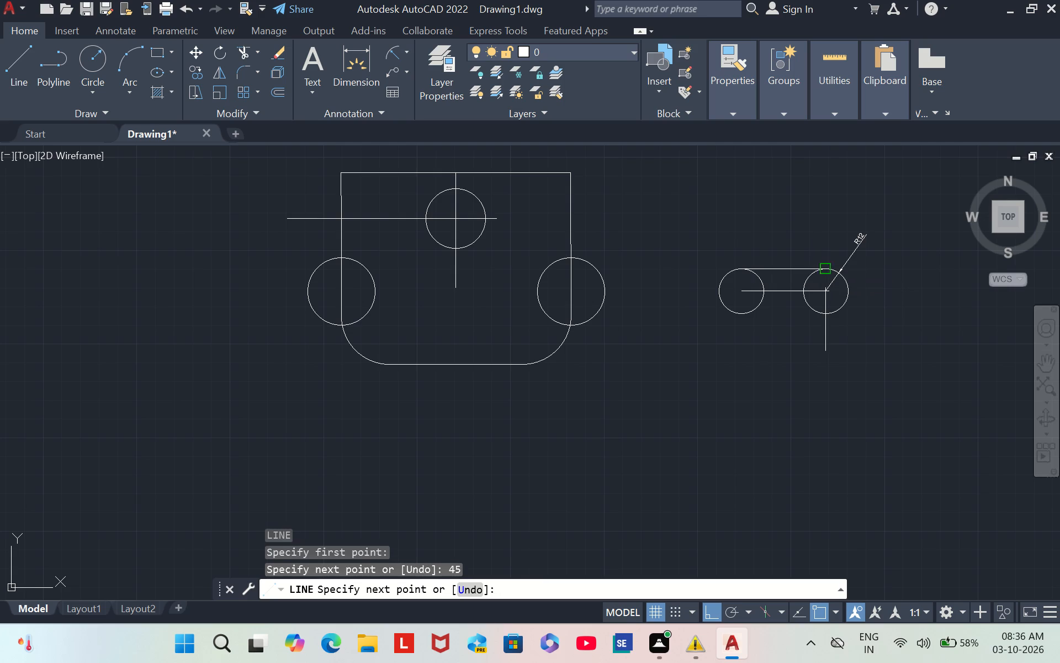
pyautogui.press('Escape')
# Draw a horizontal line joining the bottom points of the two radius 12 circles.
pyautogui.press('l')
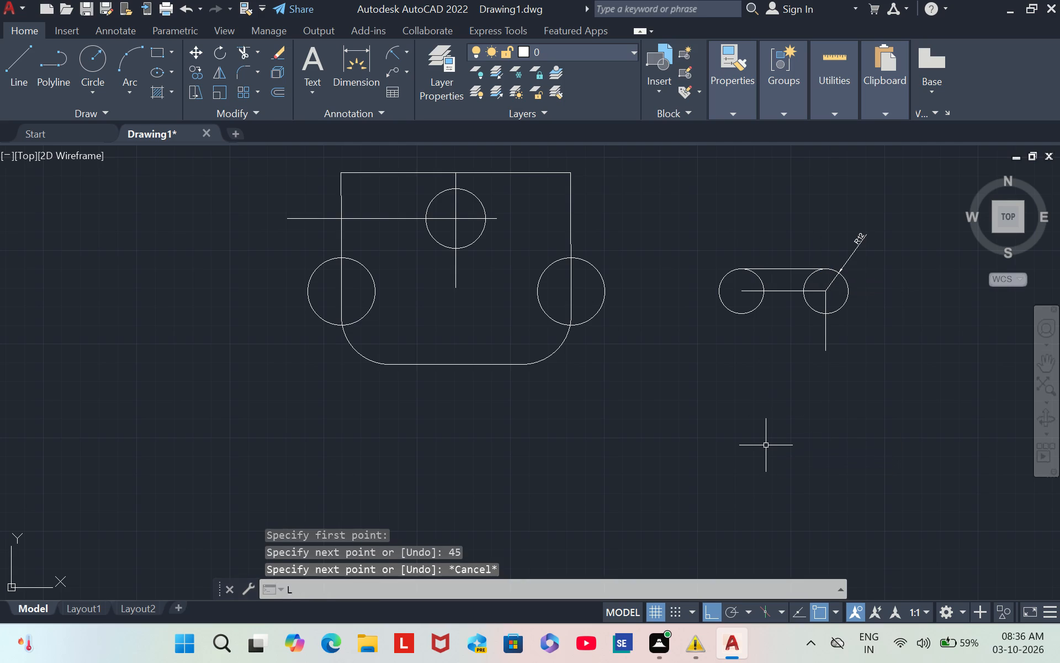
pyautogui.press('Return')
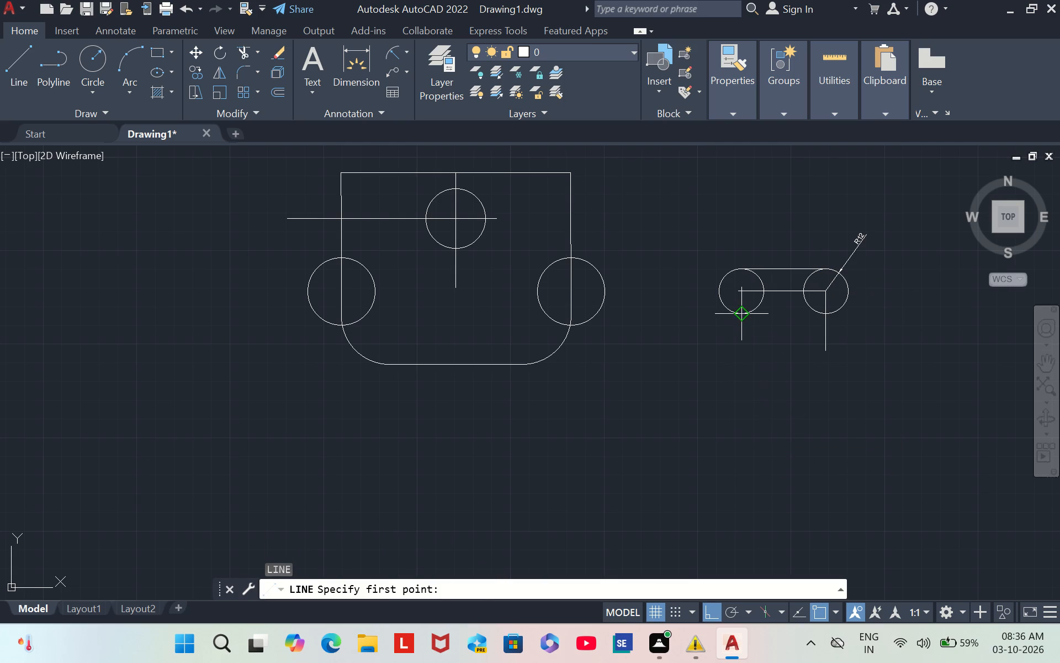
pyautogui.moveTo(746, 317); pyautogui.dragTo(827, 315)
pyautogui.click(827, 315)
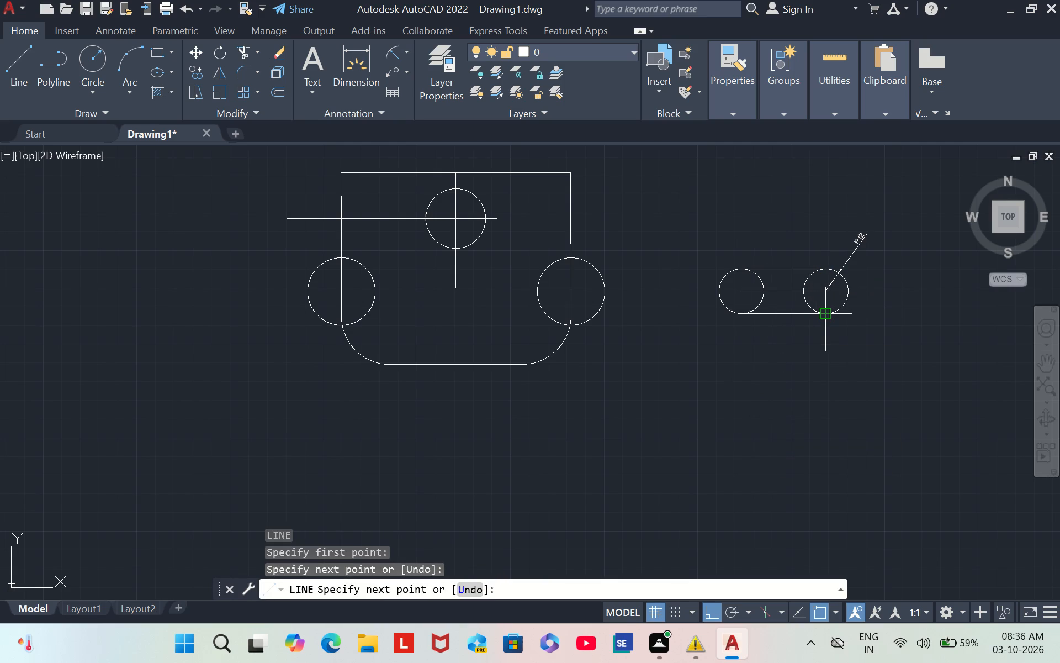
pyautogui.press('Escape')
# Trim away the inner circle arcs, the vertical line and the centre line, leaving only the slot outline beside the plate.
pyautogui.write('TR')
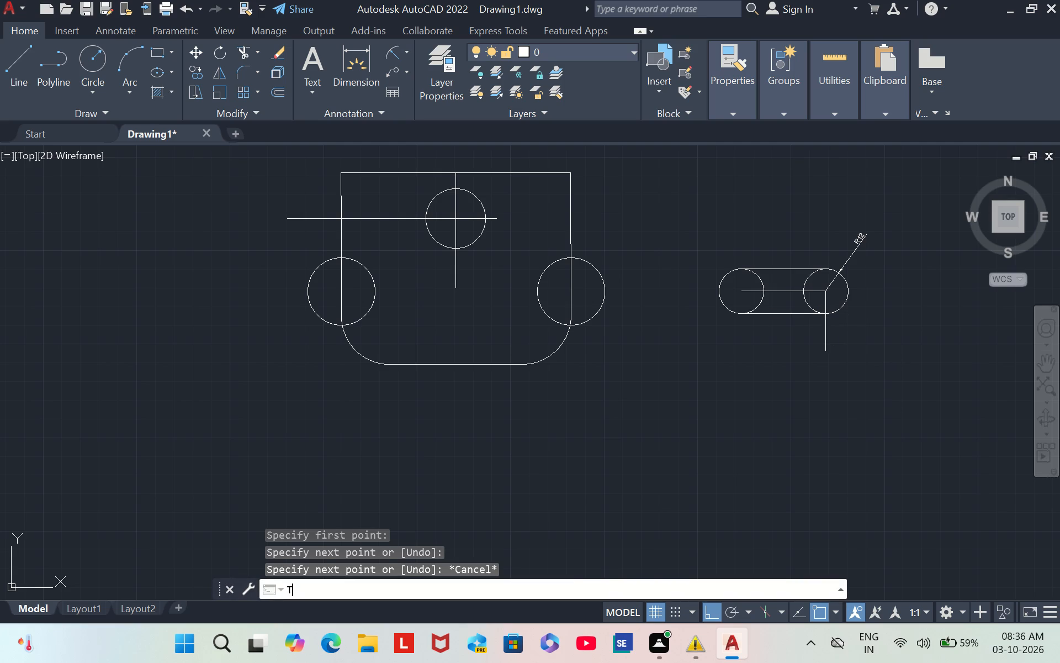
pyautogui.press('Return')
pyautogui.click(828, 339)
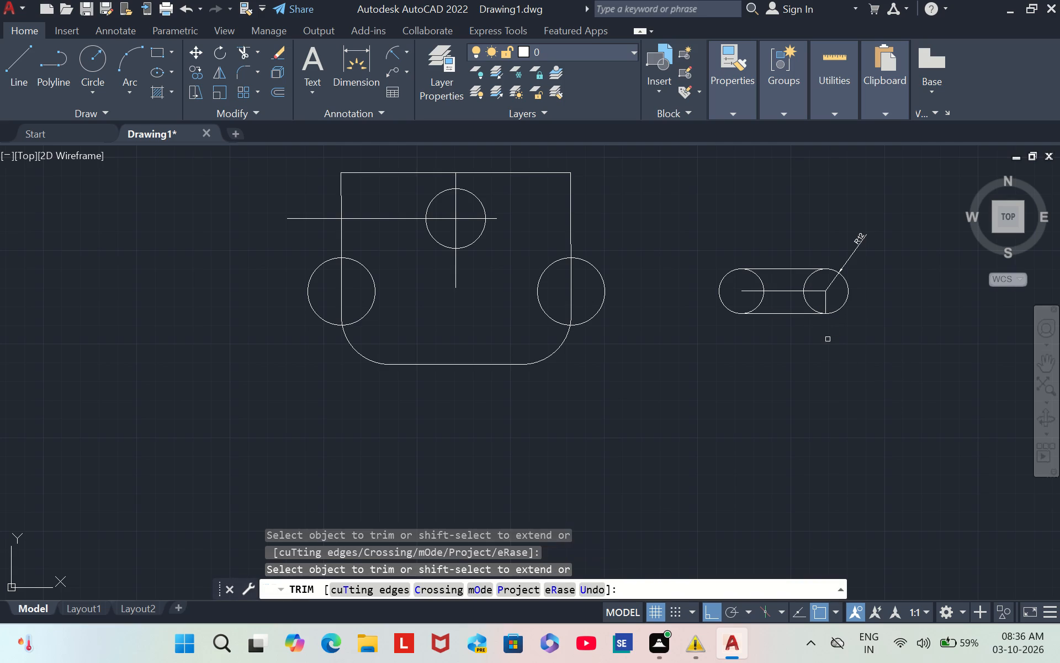
pyautogui.click(809, 282)
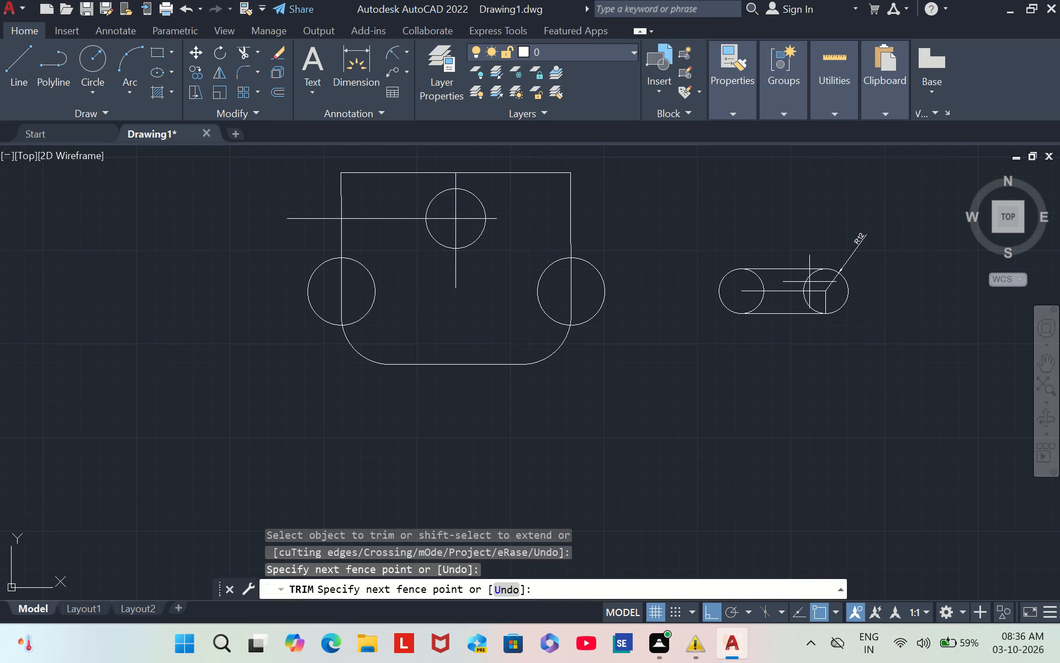
pyautogui.click(805, 281)
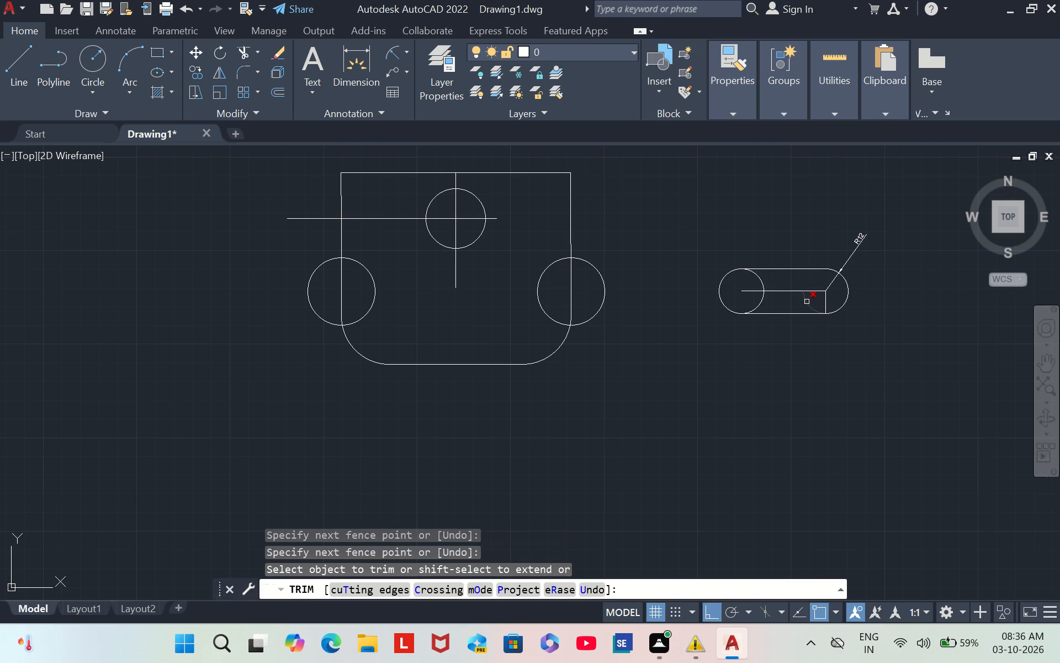
pyautogui.click(807, 304)
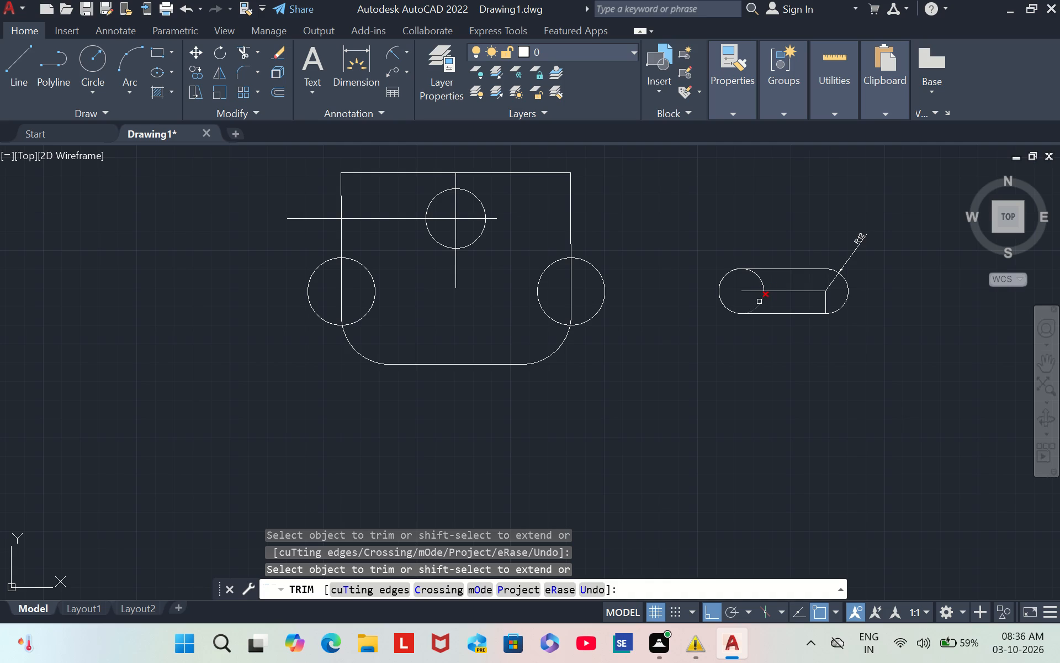
pyautogui.click(759, 302)
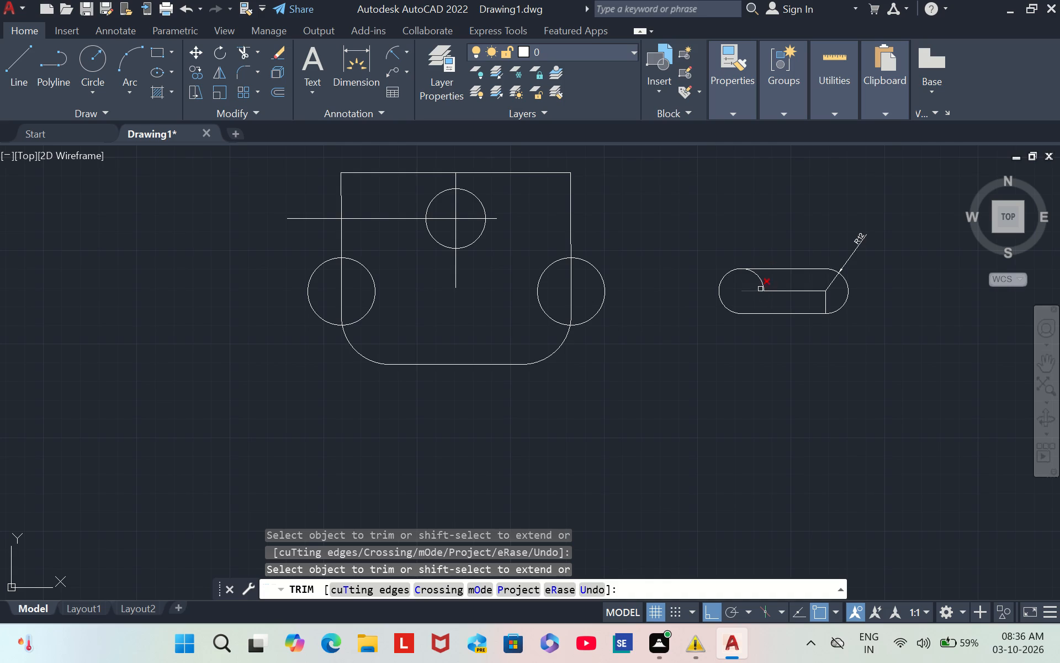
pyautogui.click(759, 281)
pyautogui.click(825, 301)
pyautogui.moveTo(825, 301); pyautogui.dragTo(811, 287)
pyautogui.moveTo(811, 287); pyautogui.dragTo(831, 260)
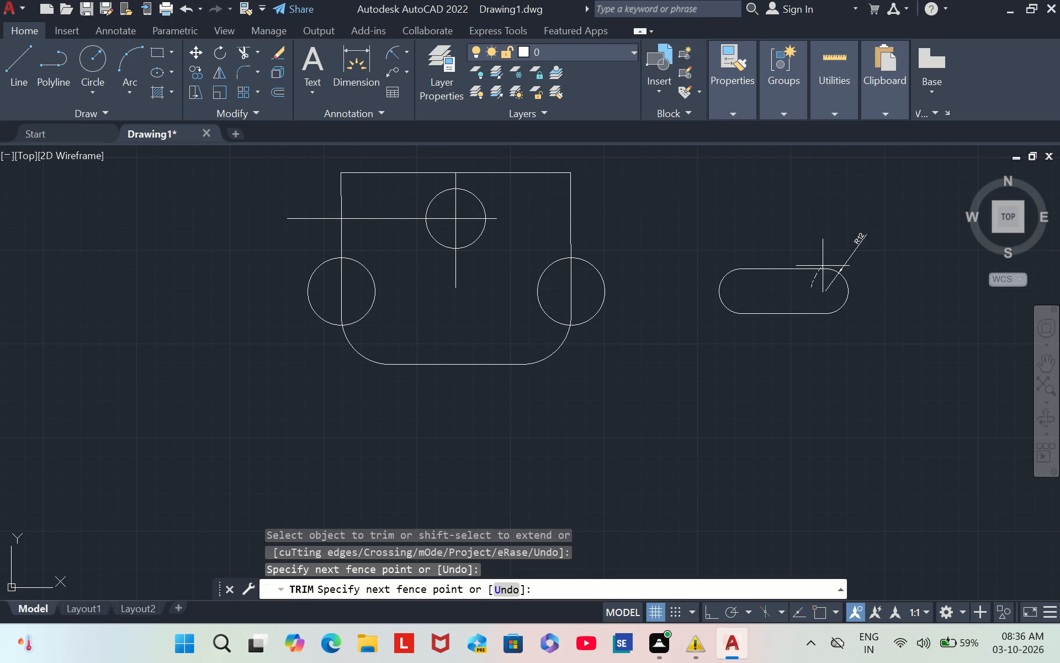
pyautogui.moveTo(831, 260); pyautogui.dragTo(842, 254)
pyautogui.hotkey('ctrl', 'z')
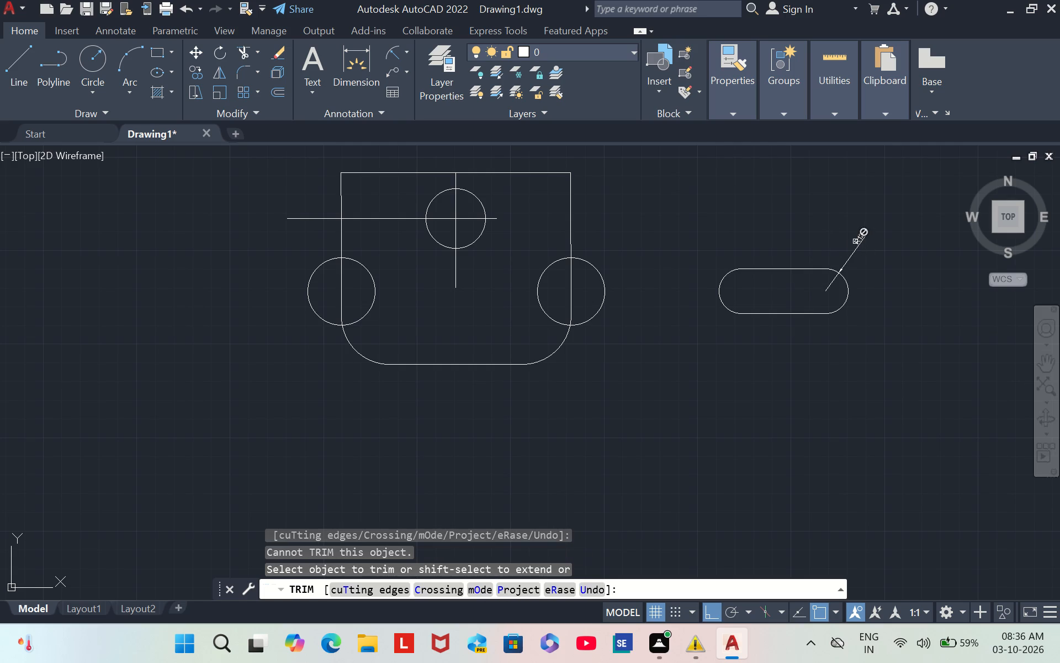
# Erase the R12 radius dimension at the right end of the slot.
pyautogui.click(855, 241)
pyautogui.click(855, 252)
pyautogui.click(855, 252)
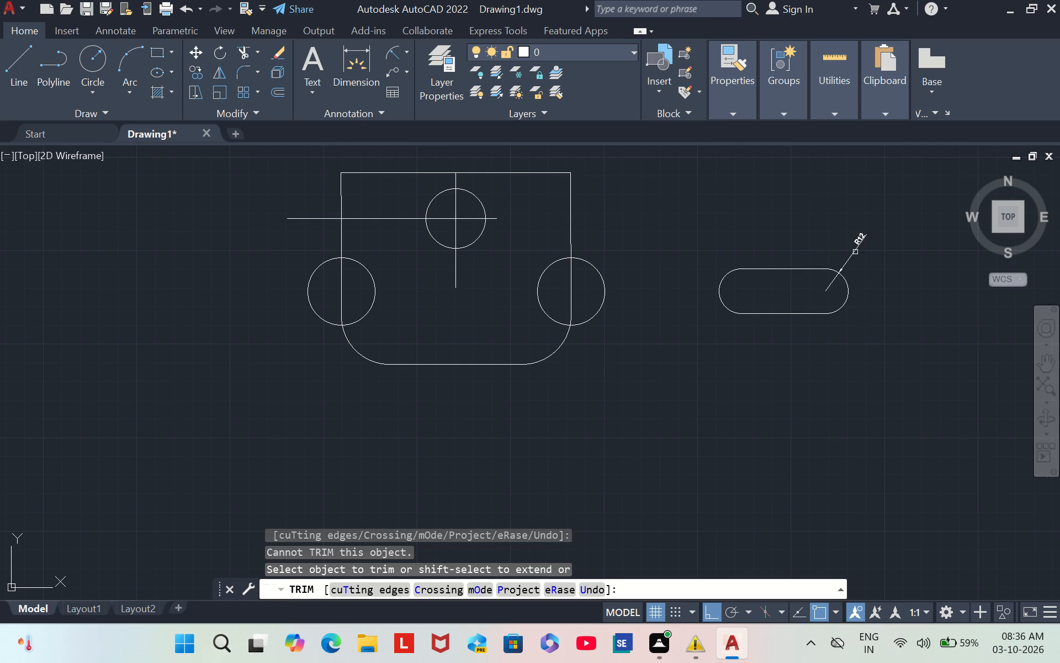
pyautogui.click(855, 252)
pyautogui.click(852, 252)
pyautogui.press('Escape')
pyautogui.press('Escape')
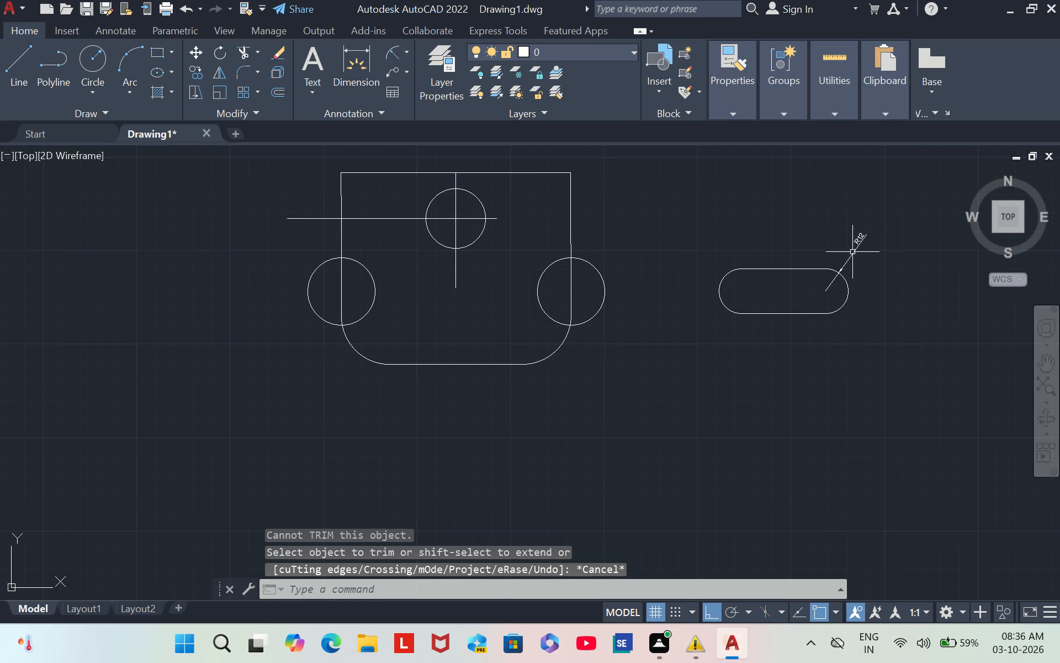
pyautogui.click(852, 252)
pyautogui.press('Delete')
pyautogui.press('Escape')
pyautogui.press('Escape')
pyautogui.press('Escape')
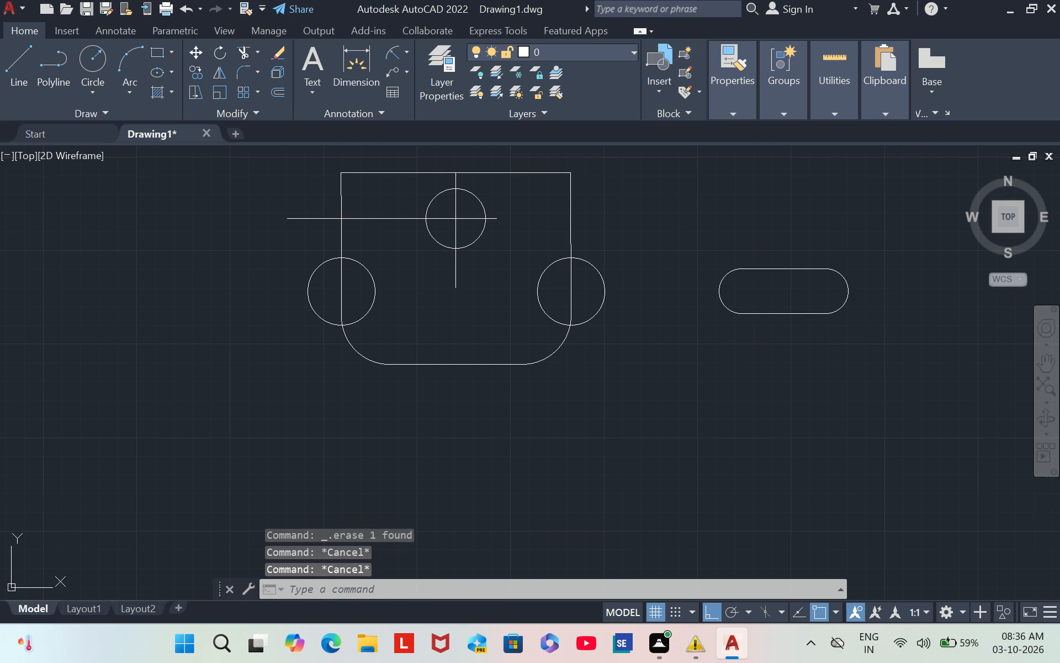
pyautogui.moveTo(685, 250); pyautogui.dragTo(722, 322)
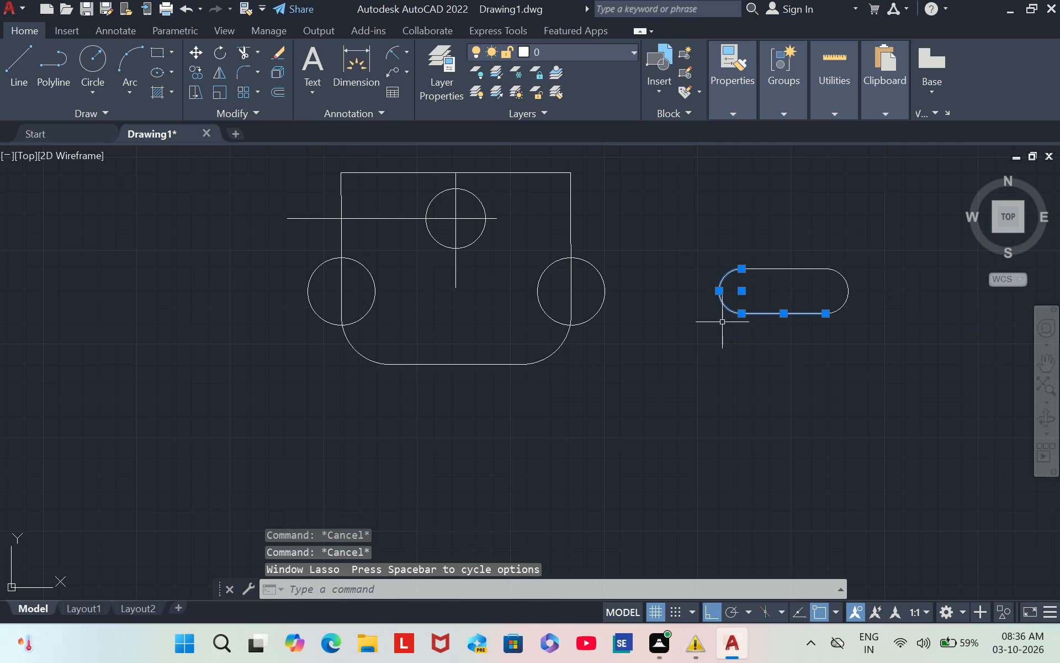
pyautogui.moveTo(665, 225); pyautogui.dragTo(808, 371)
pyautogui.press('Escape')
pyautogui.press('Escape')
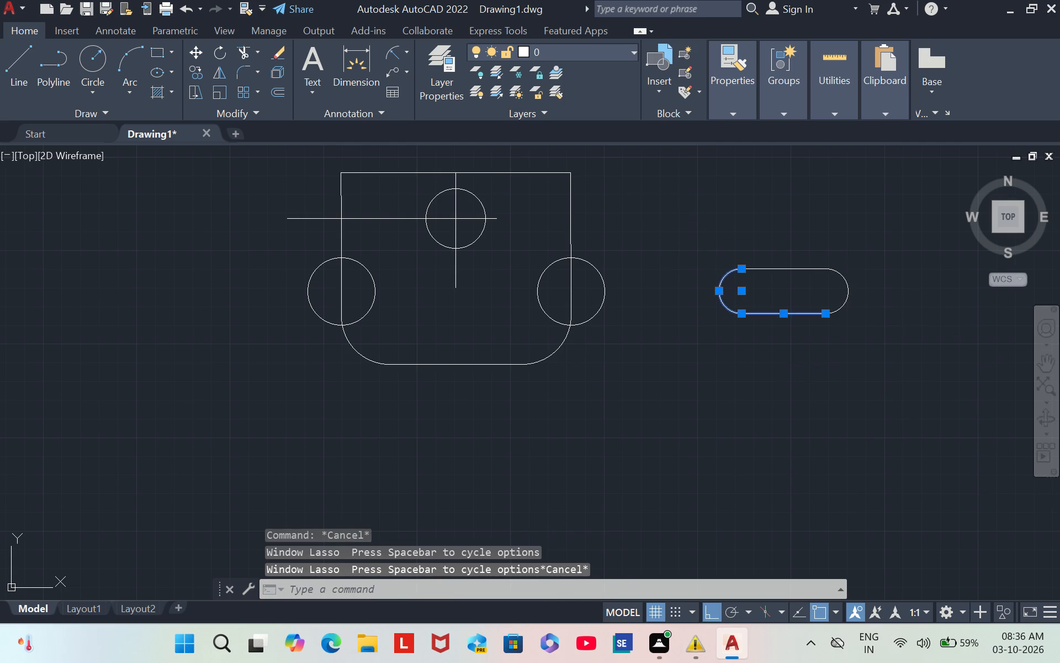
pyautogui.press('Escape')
# Move the whole slot by its top edge midpoint onto the lower end of the vertical centre line inside the plate.
pyautogui.click(648, 215)
pyautogui.moveTo(648, 215); pyautogui.dragTo(896, 328)
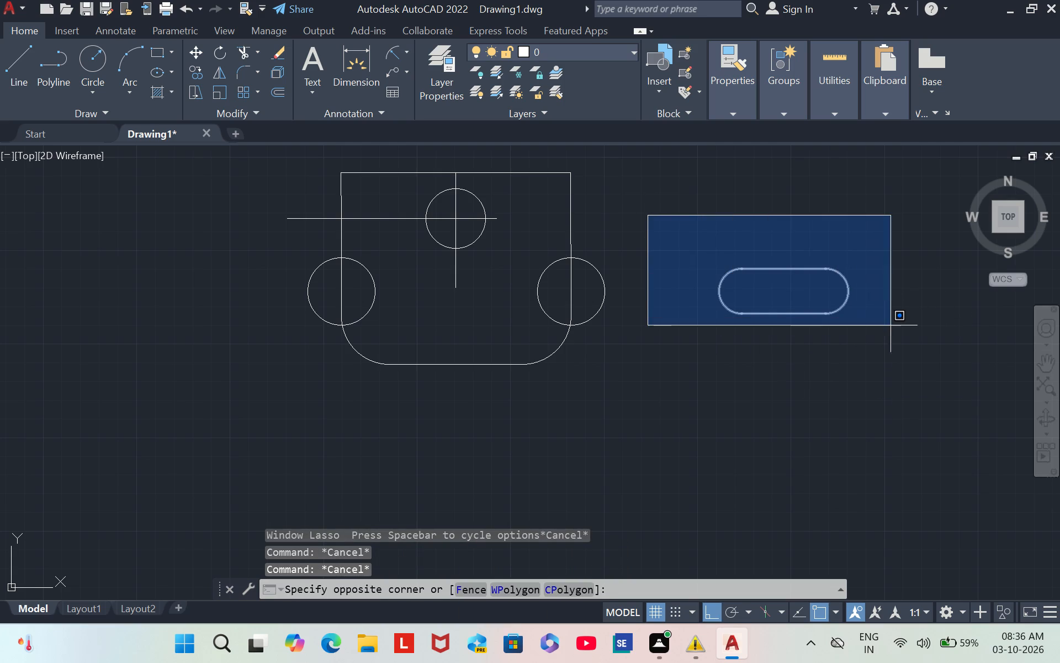
pyautogui.moveTo(896, 328); pyautogui.dragTo(898, 328)
pyautogui.click(898, 328)
pyautogui.write('MO')
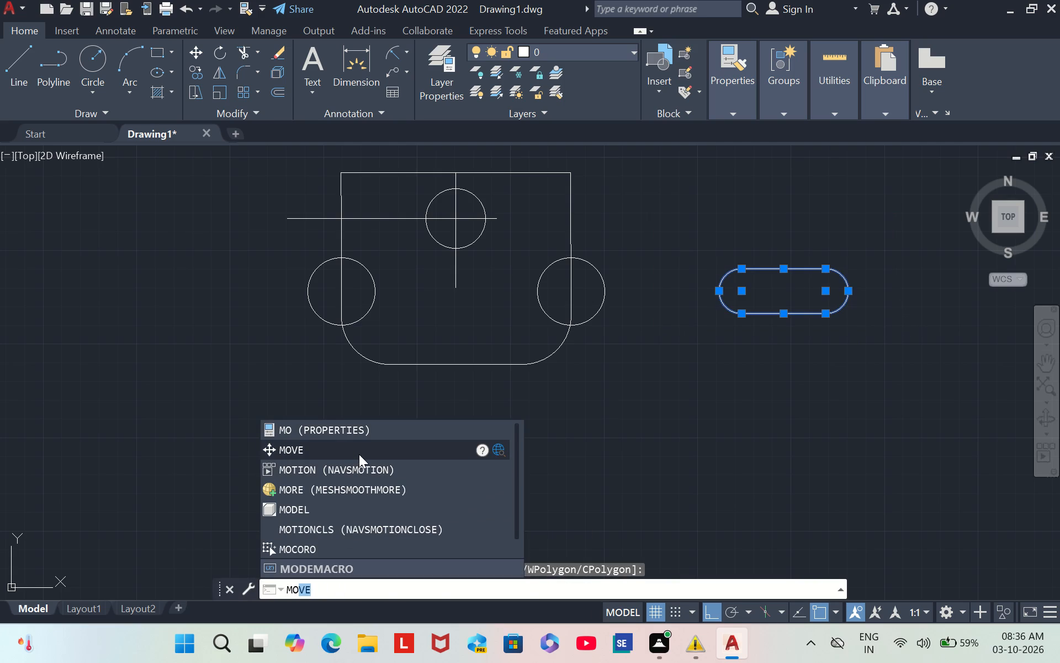
pyautogui.click(359, 454)
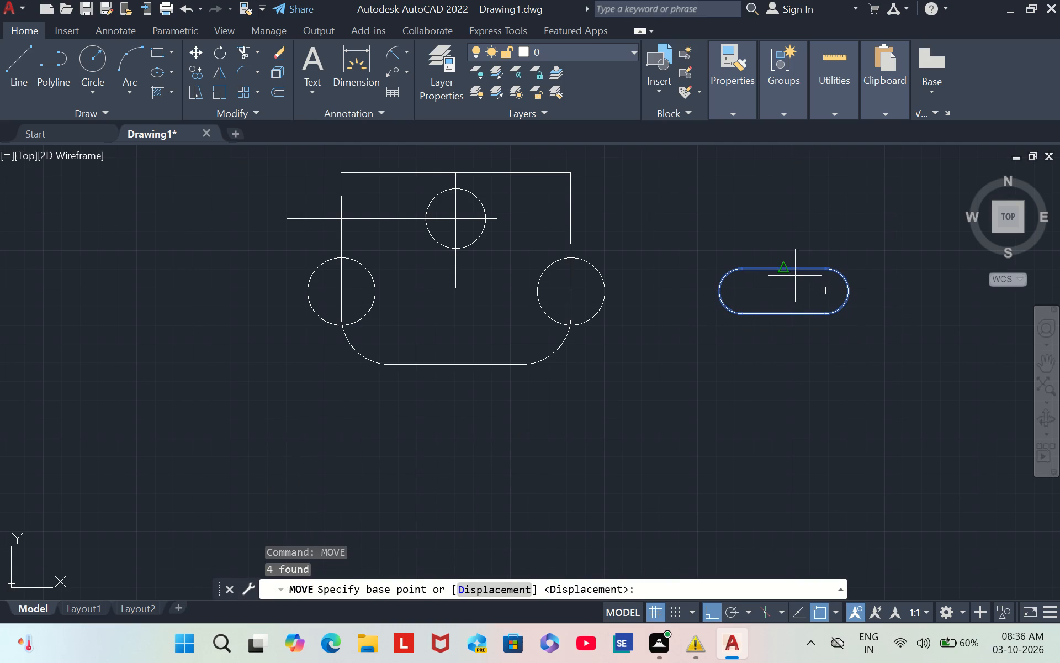
pyautogui.moveTo(782, 272); pyautogui.dragTo(479, 300)
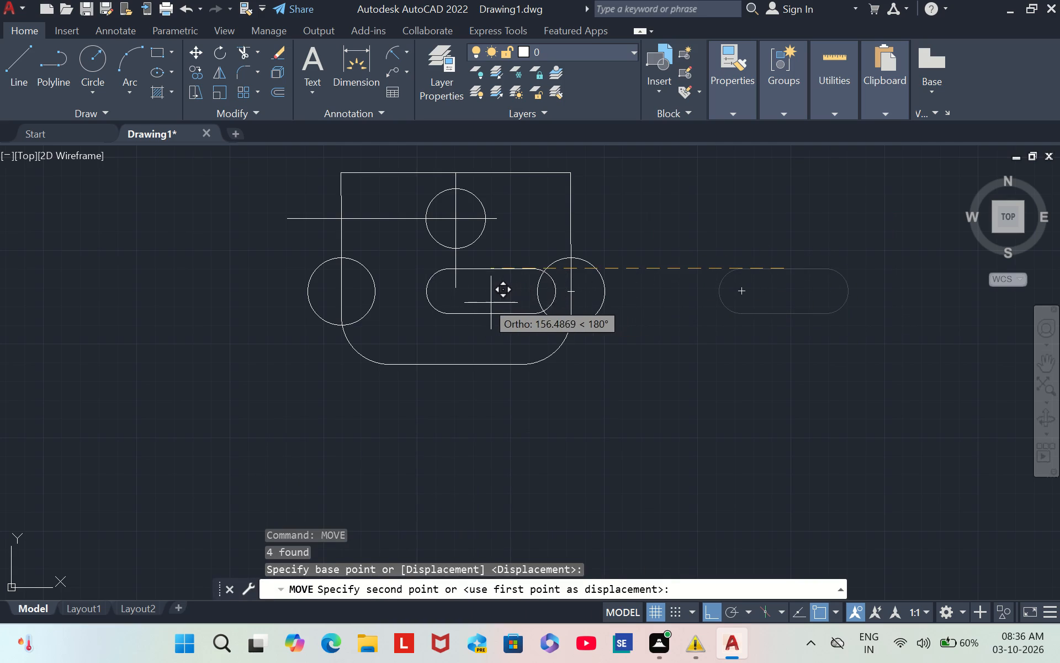
pyautogui.moveTo(479, 300); pyautogui.dragTo(460, 326)
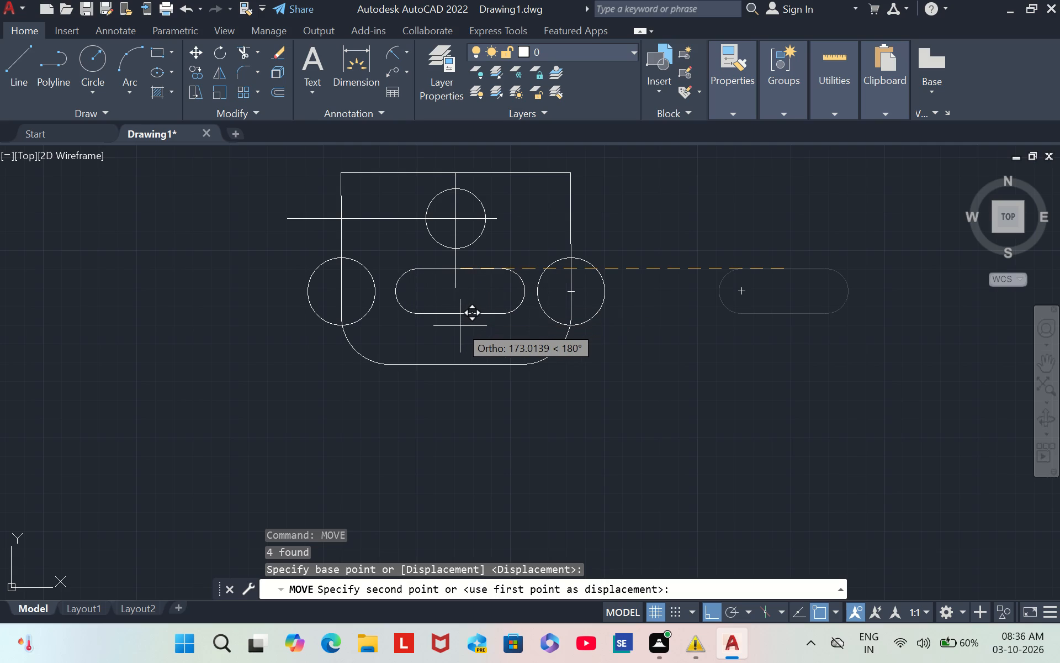
pyautogui.moveTo(460, 326); pyautogui.dragTo(463, 341)
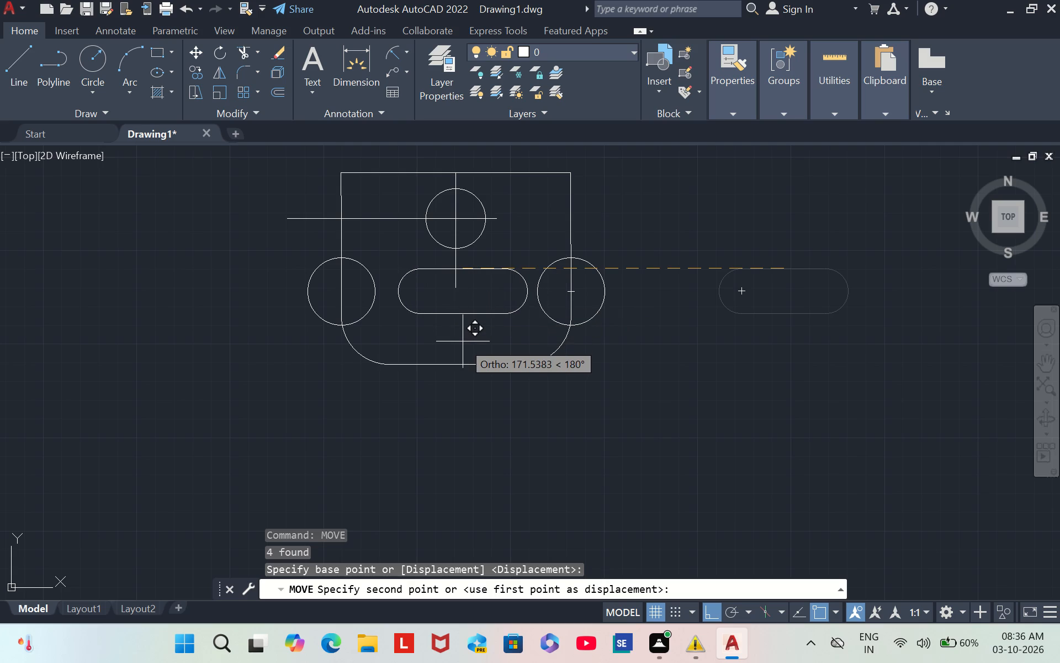
pyautogui.moveTo(463, 341); pyautogui.dragTo(463, 340)
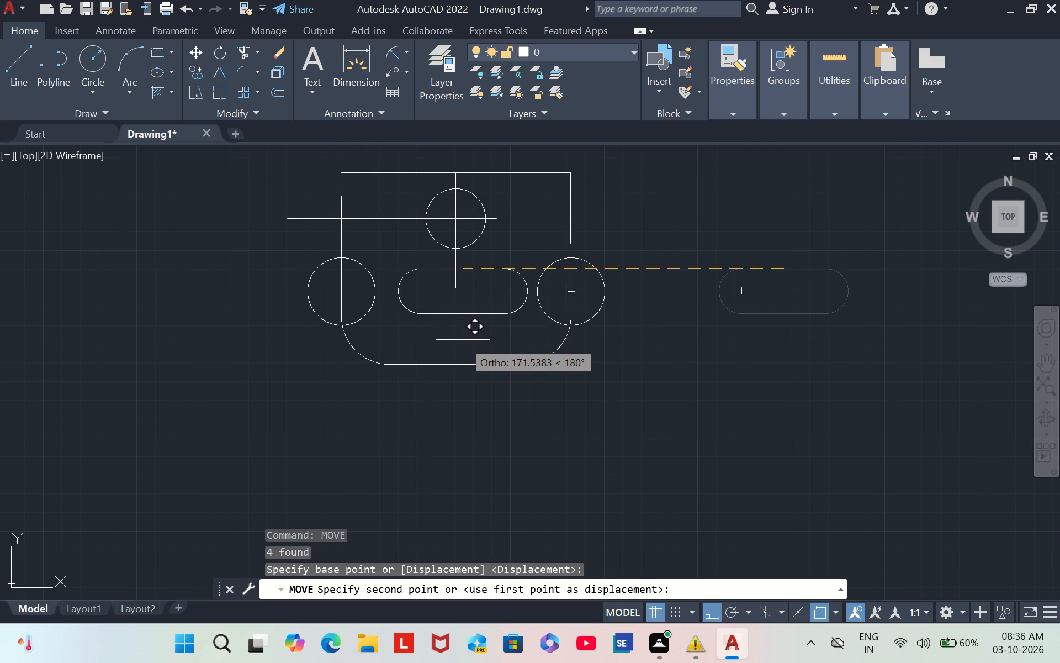
pyautogui.moveTo(463, 340); pyautogui.dragTo(450, 333)
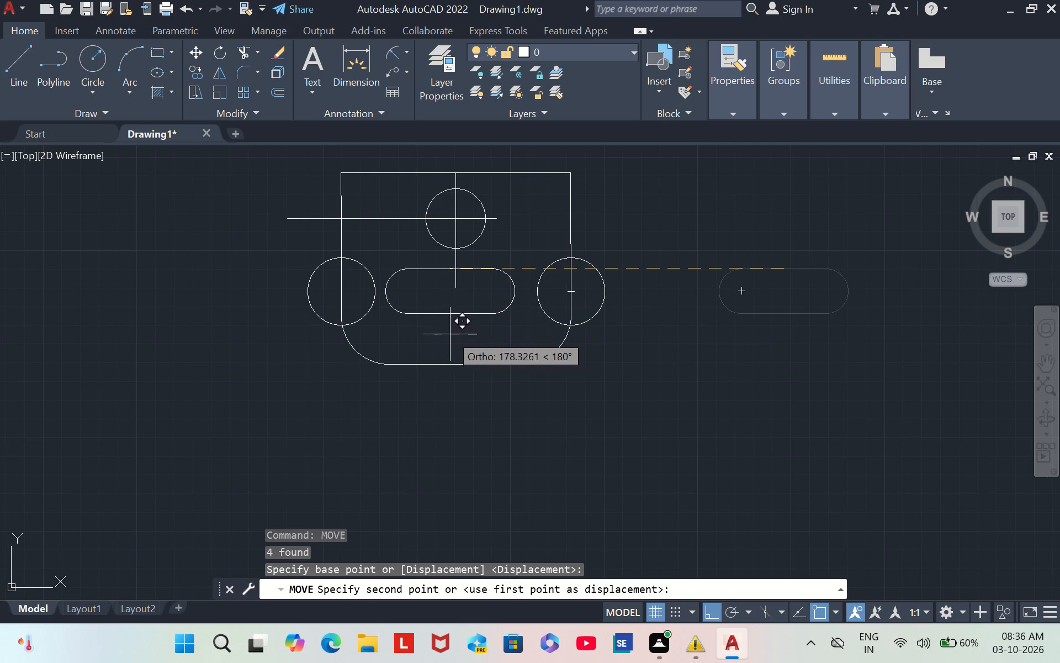
pyautogui.moveTo(450, 333); pyautogui.dragTo(456, 286)
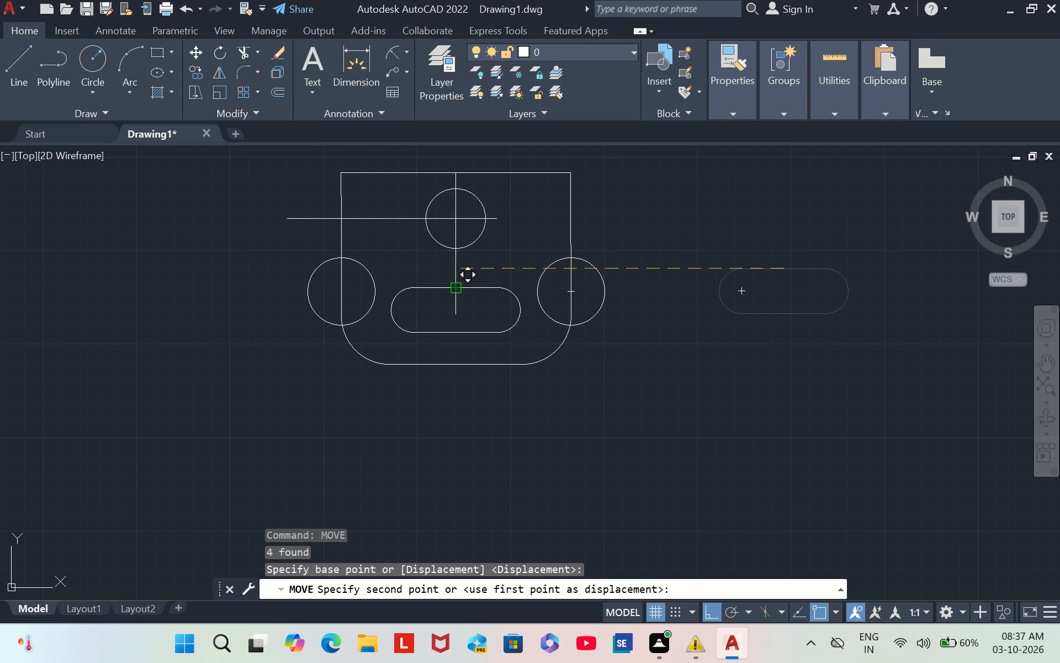
pyautogui.moveTo(456, 286); pyautogui.dragTo(457, 287)
pyautogui.click(457, 287)
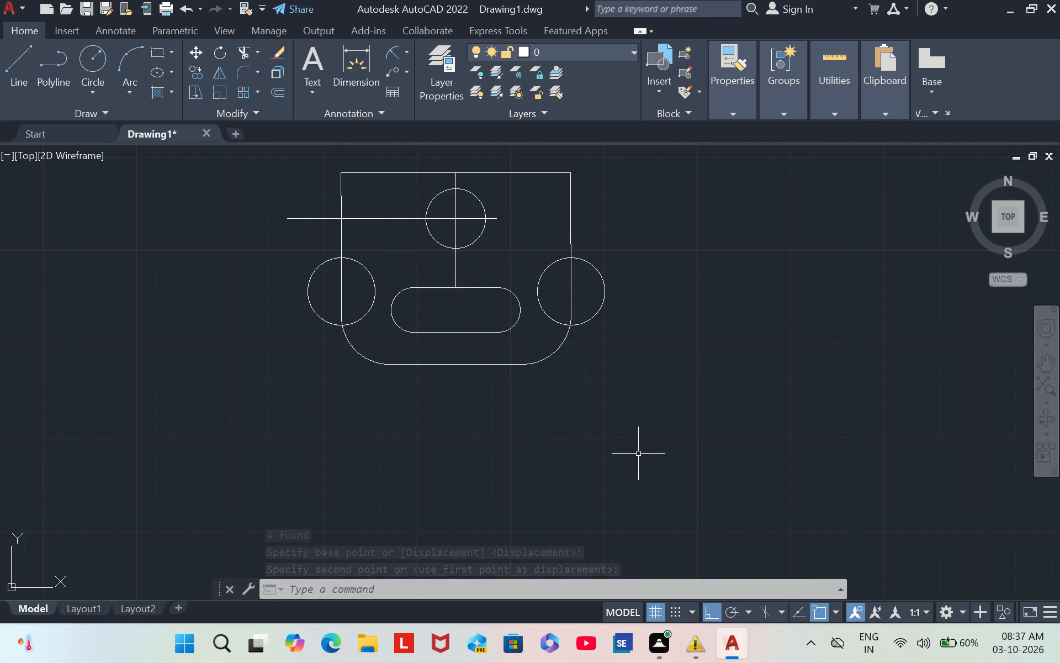
# Trim the vertical centre line between circle and slot, the side circles' outer arcs, and the plate edges inside them to form open side notches.
pyautogui.write('TR')
pyautogui.press('Return')
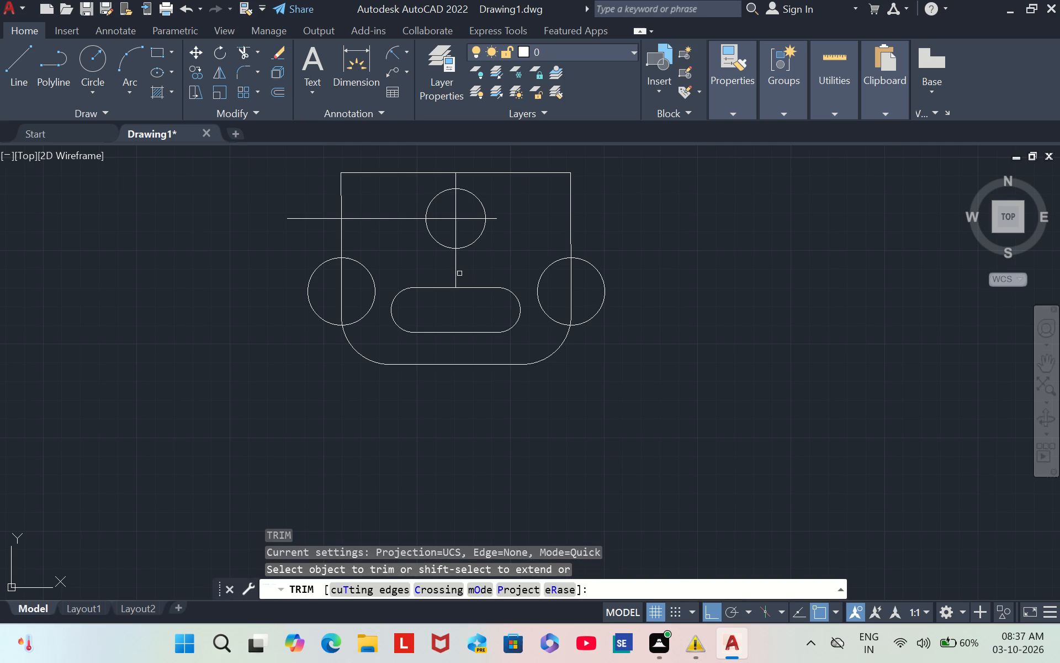
pyautogui.click(458, 274)
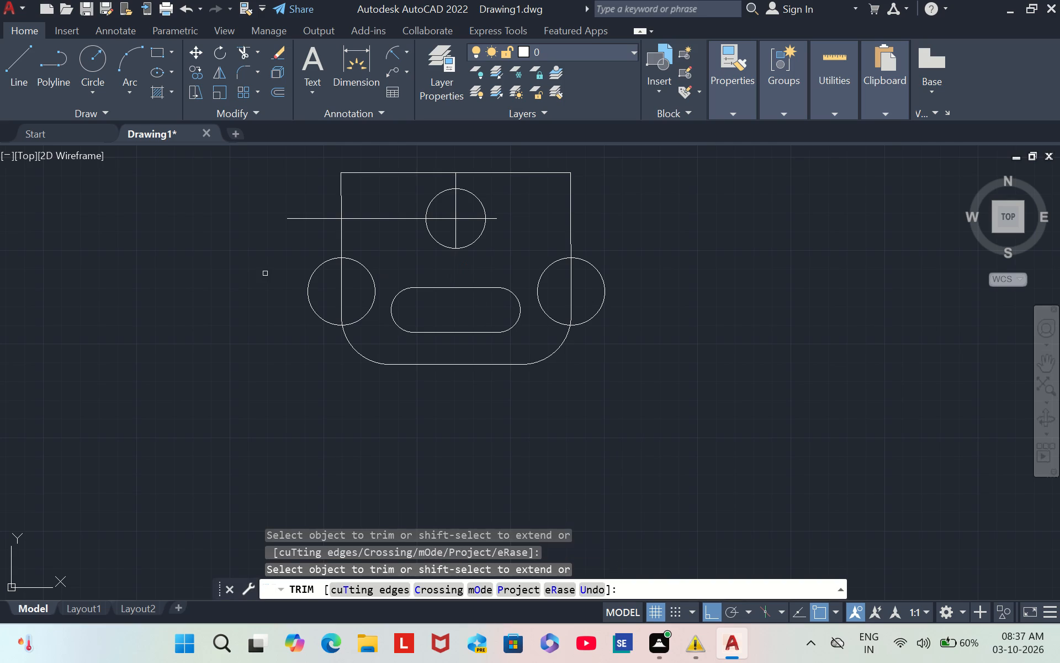
pyautogui.click(310, 280)
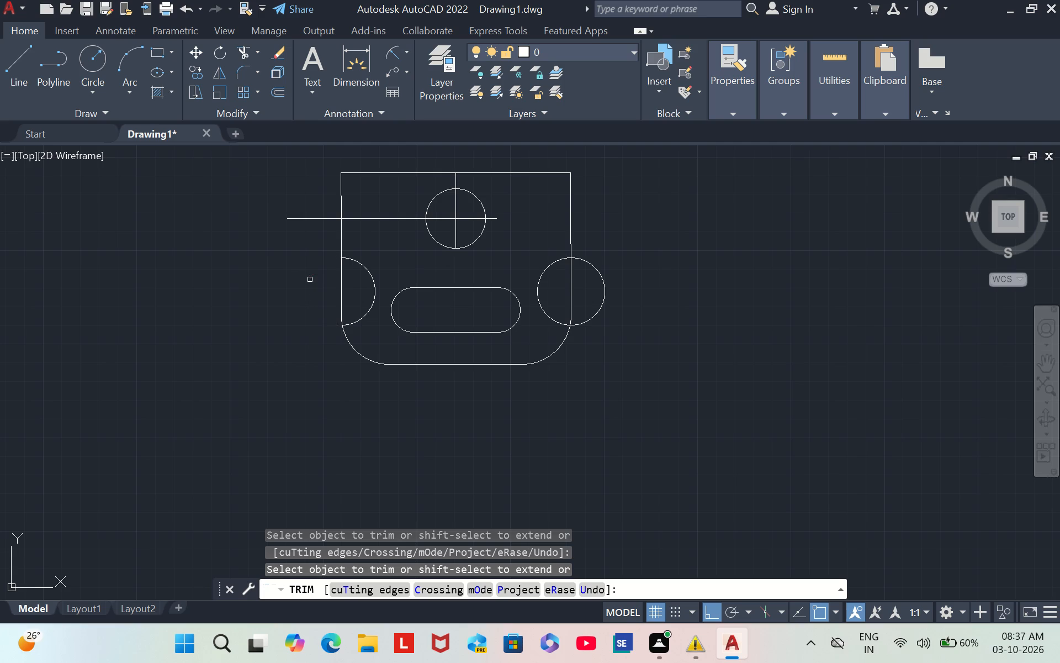
pyautogui.click(340, 283)
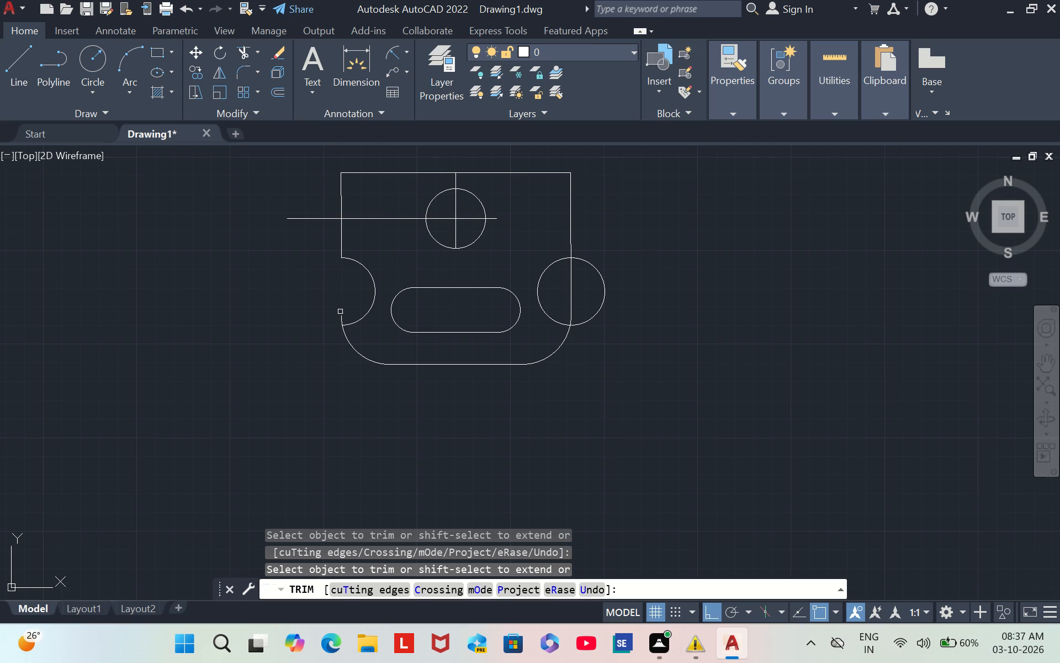
pyautogui.click(341, 319)
pyautogui.click(573, 291)
pyautogui.click(589, 266)
pyautogui.click(571, 317)
pyautogui.press('Escape')
pyautogui.press('Escape')
pyautogui.press('Escape')
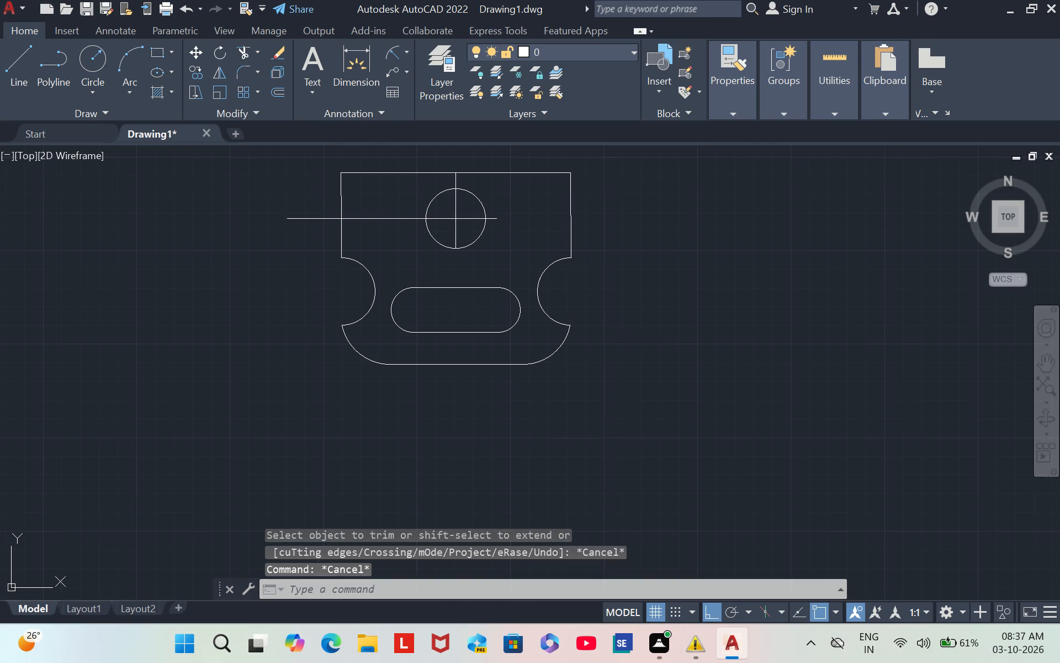
# Draw a vertical line about 50 units long upward from the midpoint of the plate's top edge.
pyautogui.click(1041, 358)
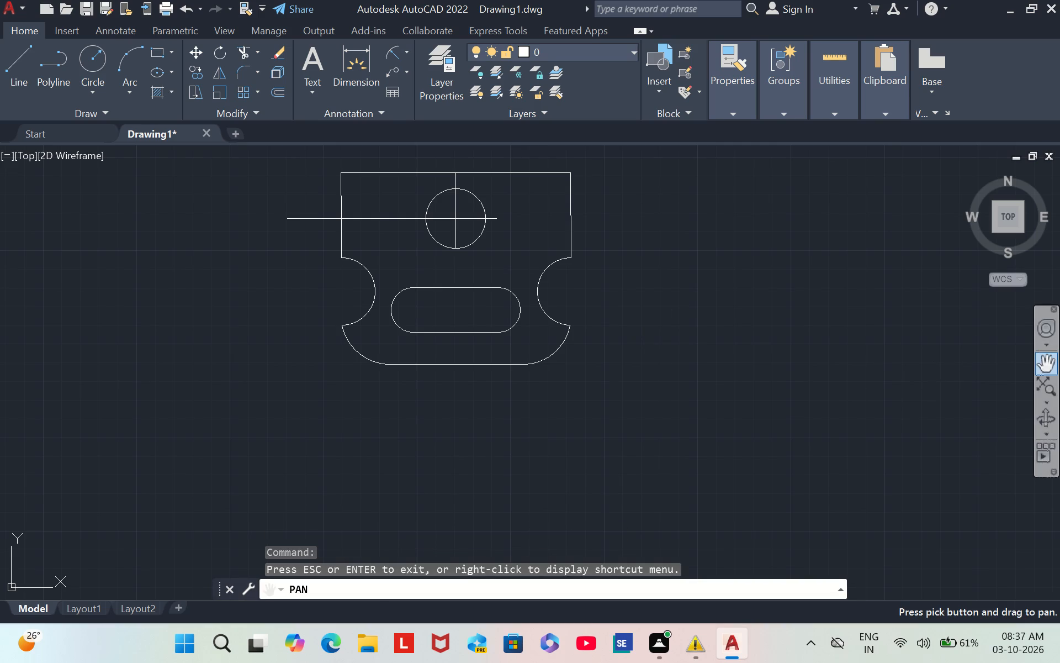
pyautogui.moveTo(380, 298); pyautogui.dragTo(388, 345)
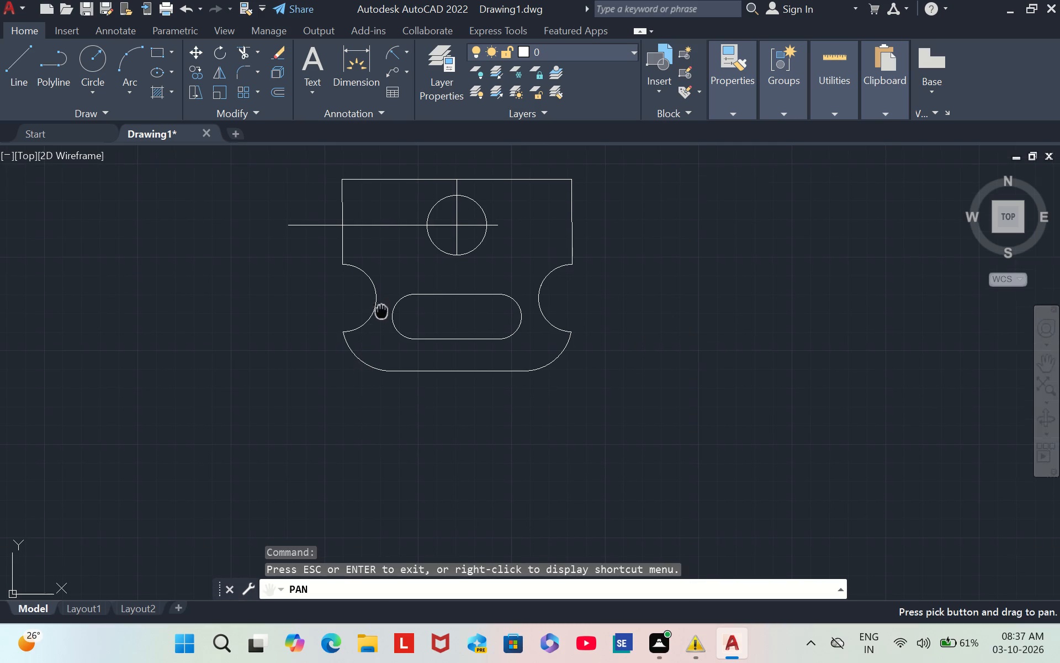
pyautogui.moveTo(388, 345); pyautogui.dragTo(383, 387)
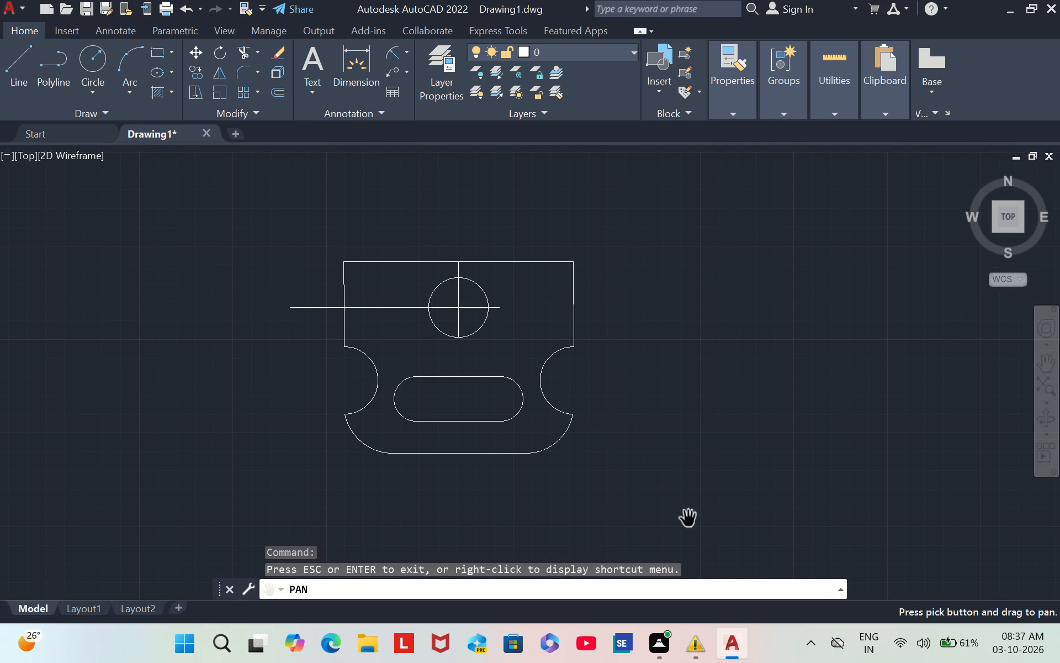
pyautogui.press('Escape')
pyautogui.press('Escape')
pyautogui.press('Escape')
pyautogui.press('Escape')
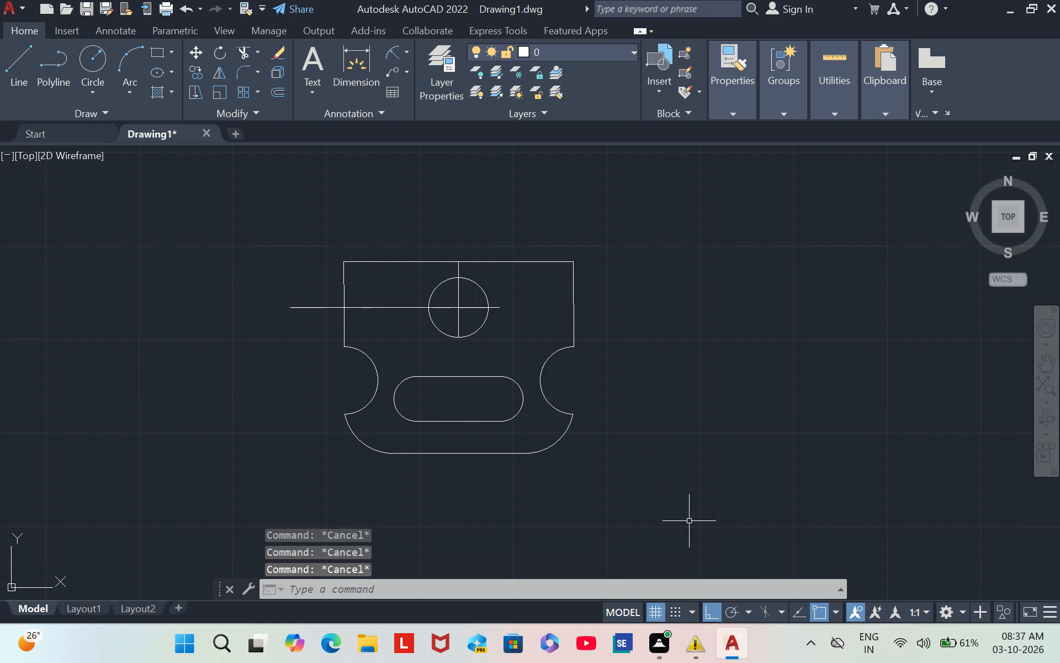
pyautogui.press('l')
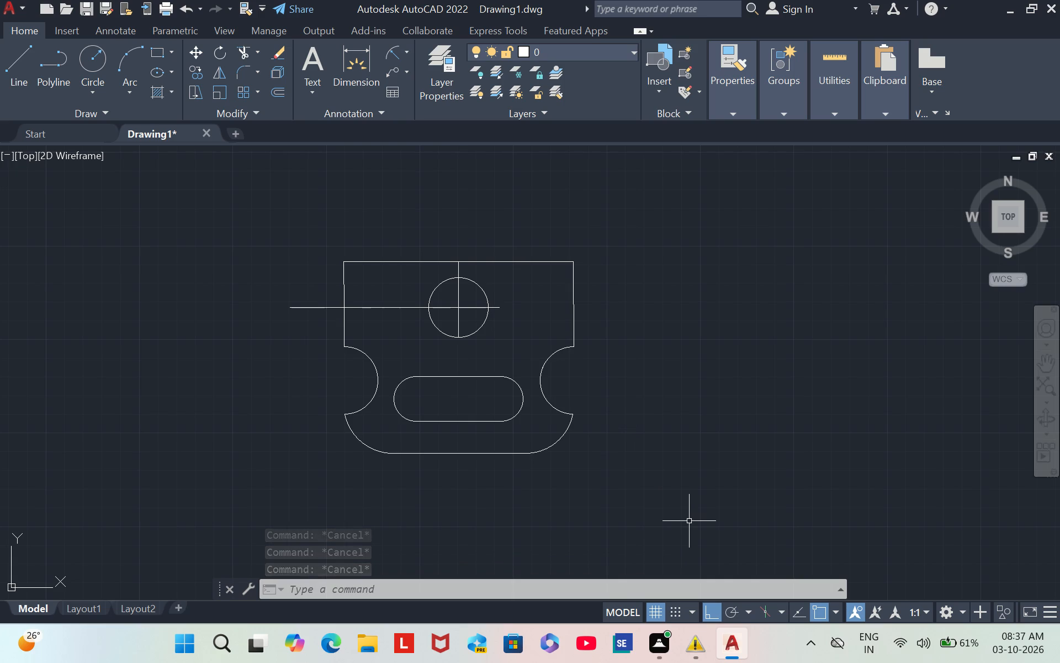
pyautogui.press('Return')
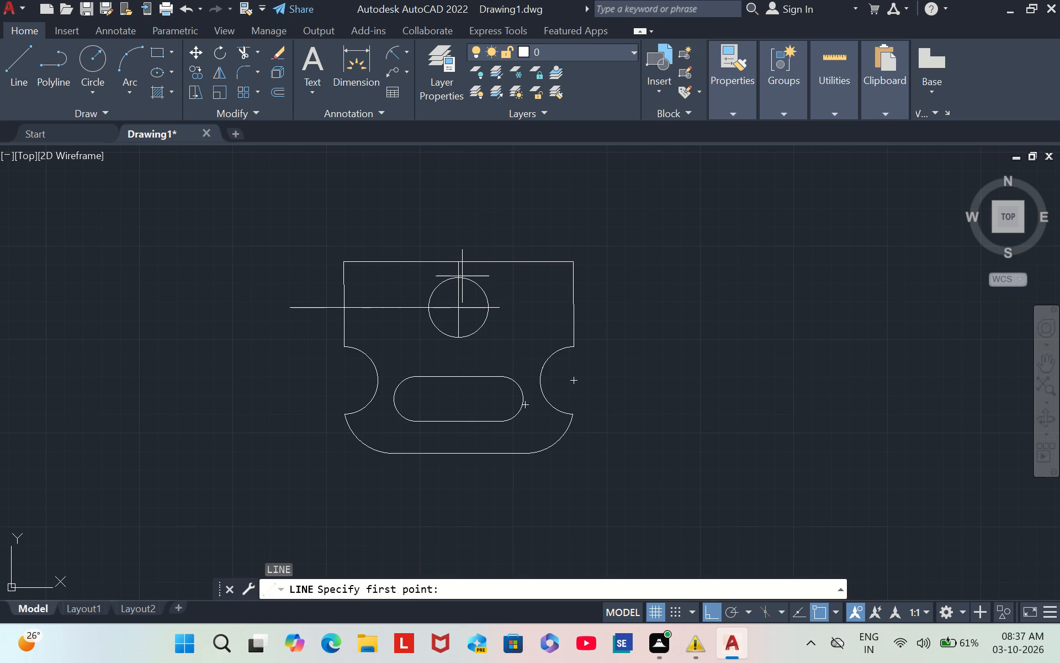
pyautogui.click(460, 265)
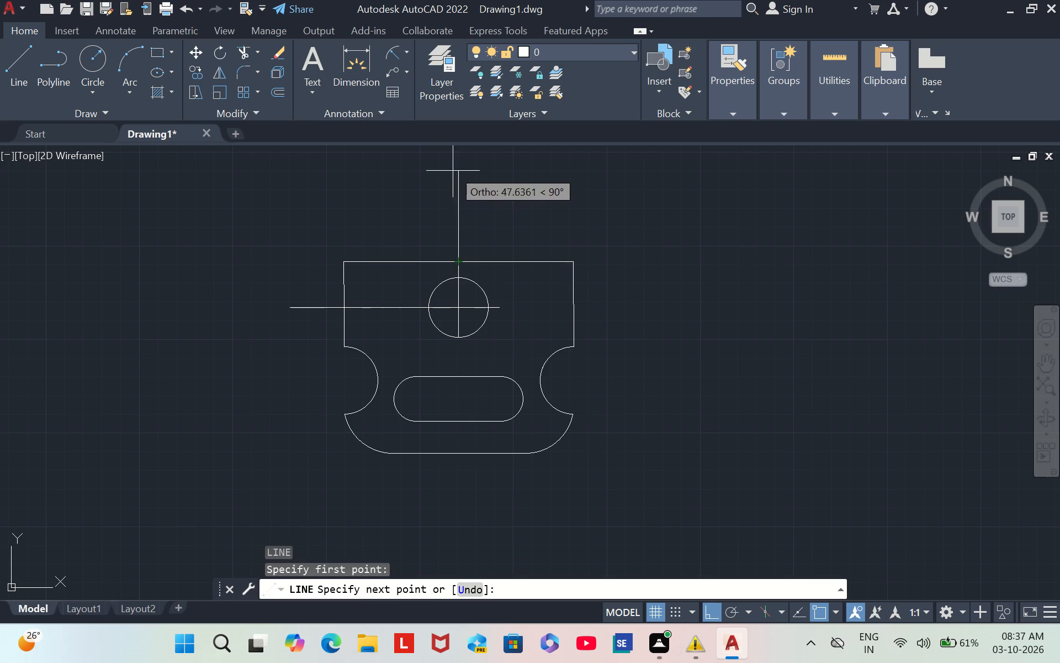
pyautogui.click(453, 166)
pyautogui.press('Escape')
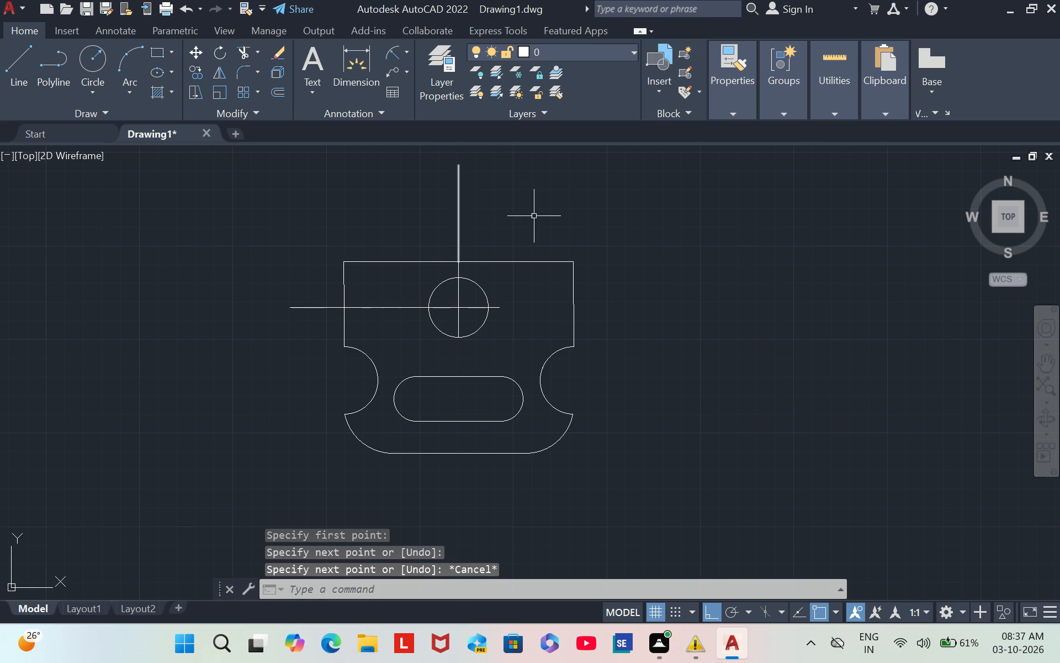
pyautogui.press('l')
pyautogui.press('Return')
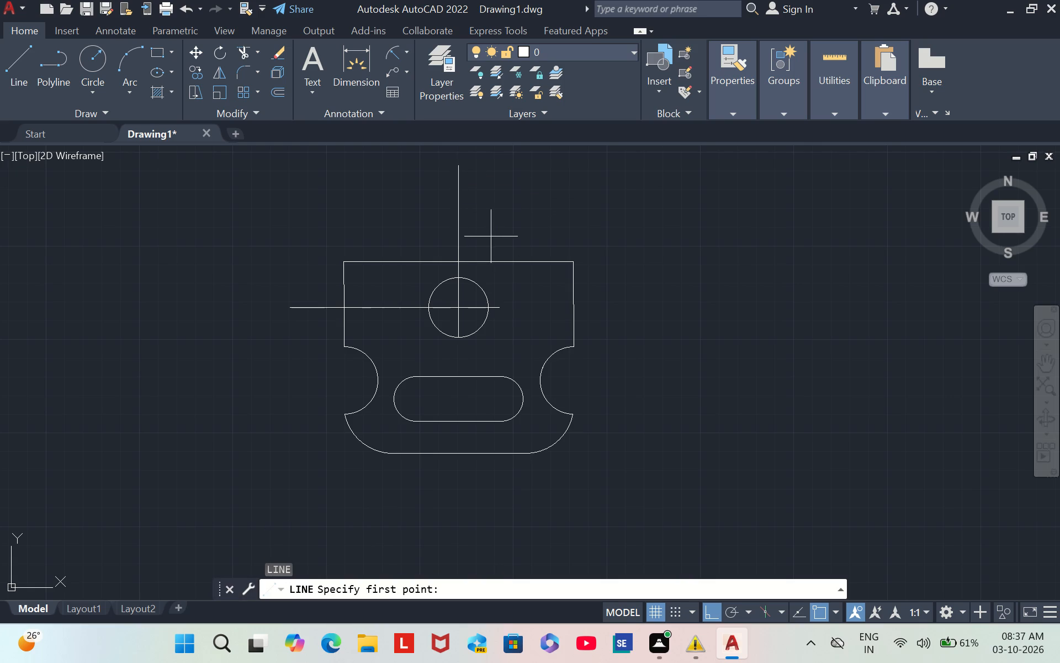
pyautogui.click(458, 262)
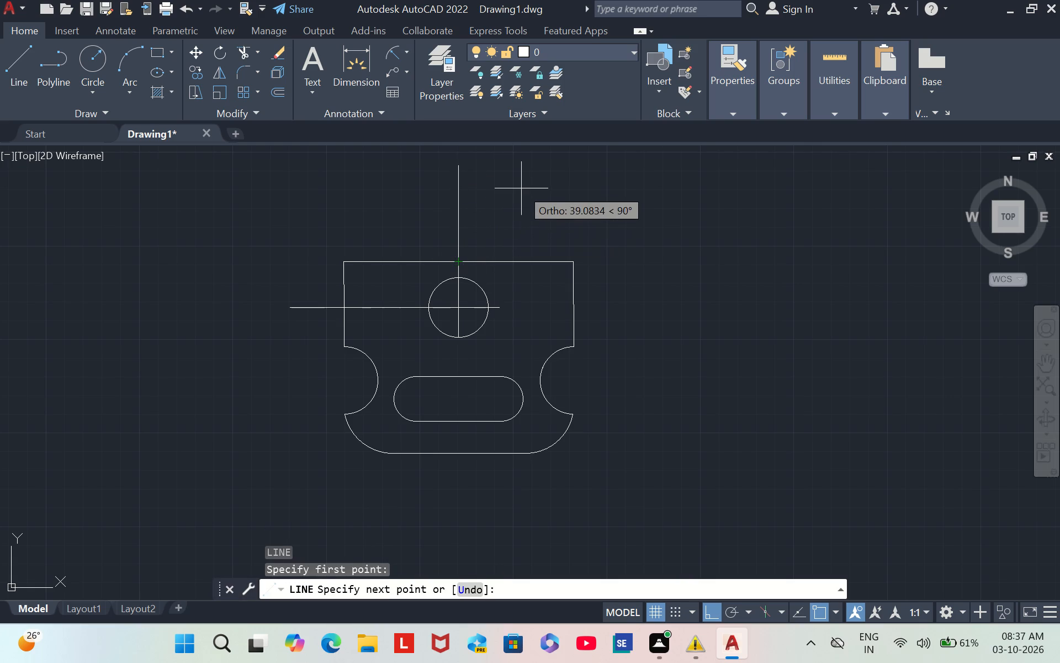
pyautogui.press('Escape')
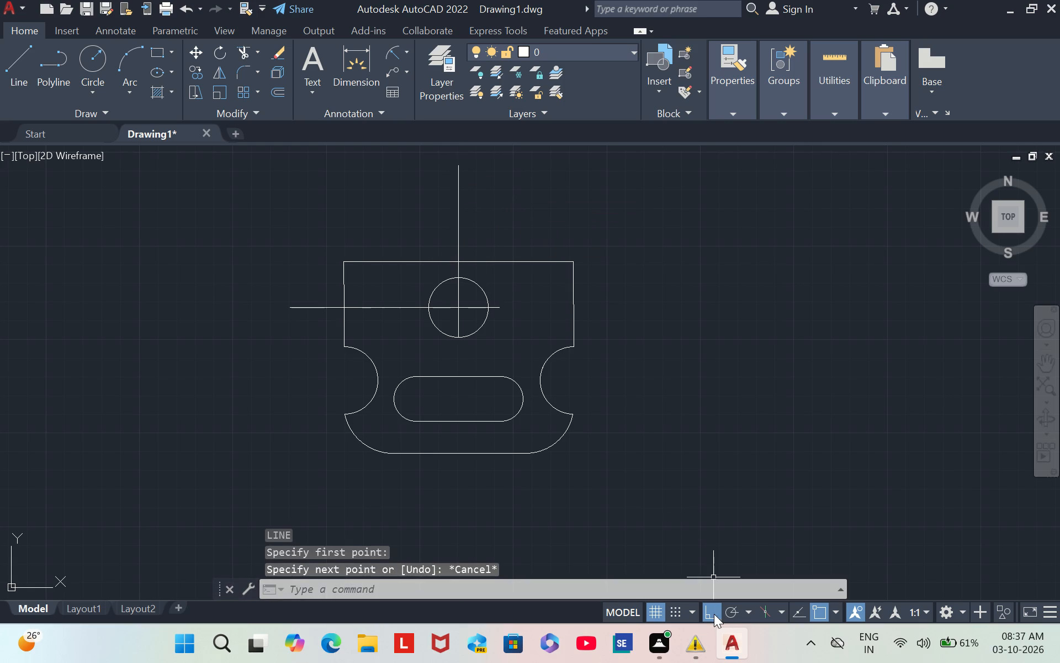
# Turn off ortho mode and draw a line 60 units long at 60 degrees from the midpoint of the plate's top edge.
pyautogui.click(714, 614)
pyautogui.press('l')
pyautogui.press('Return')
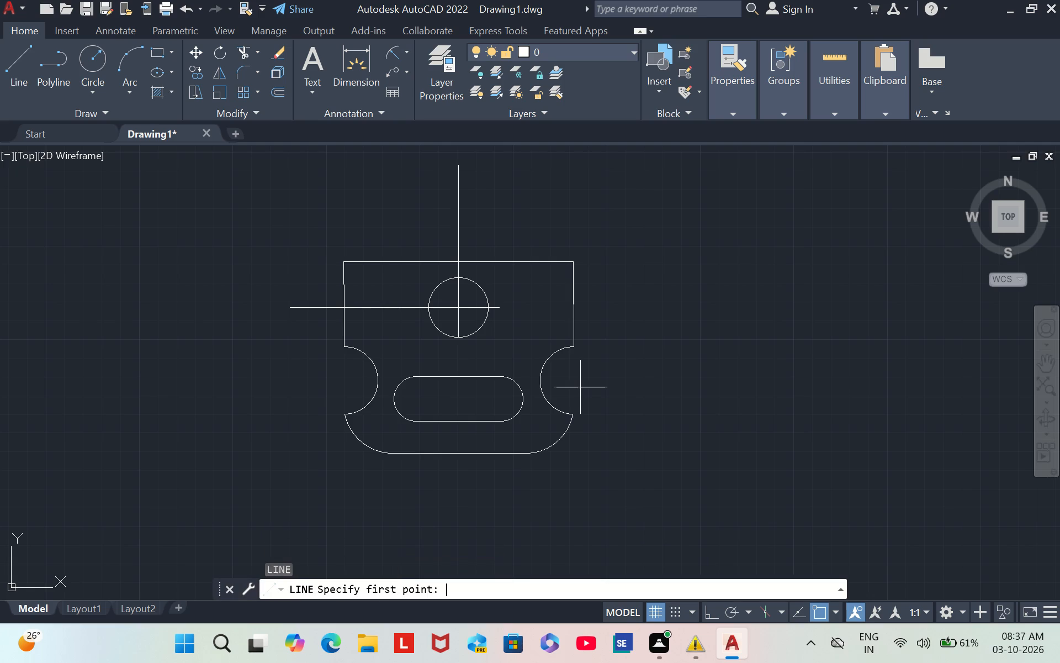
pyautogui.click(459, 260)
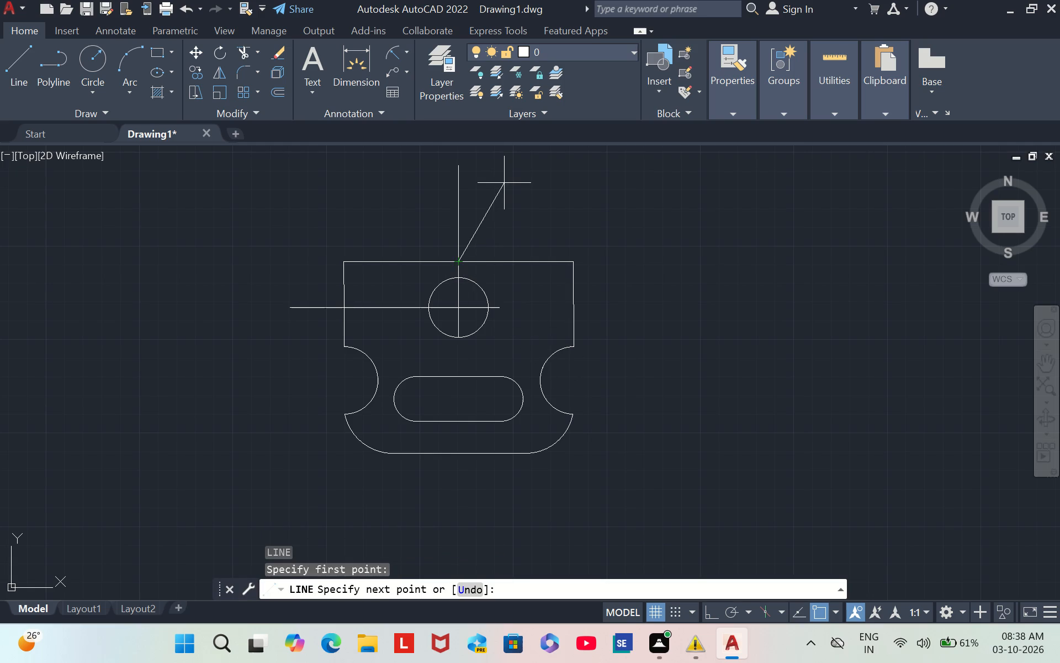
pyautogui.hotkey('shift', '@')
pyautogui.write('60')
pyautogui.write('<60')
pyautogui.press('Return')
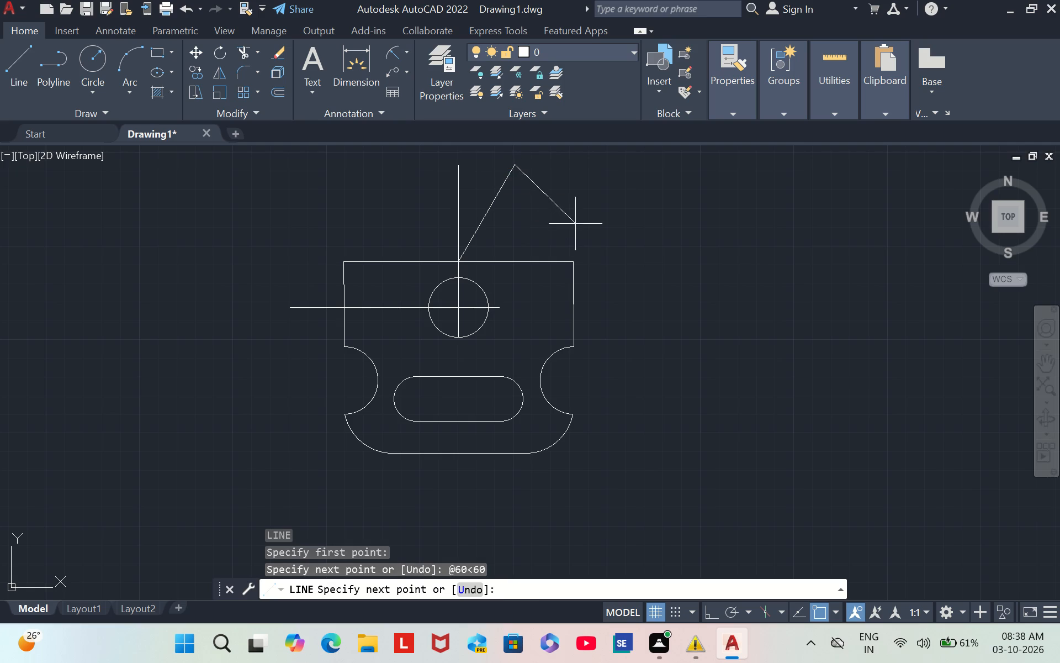
pyautogui.press('Escape')
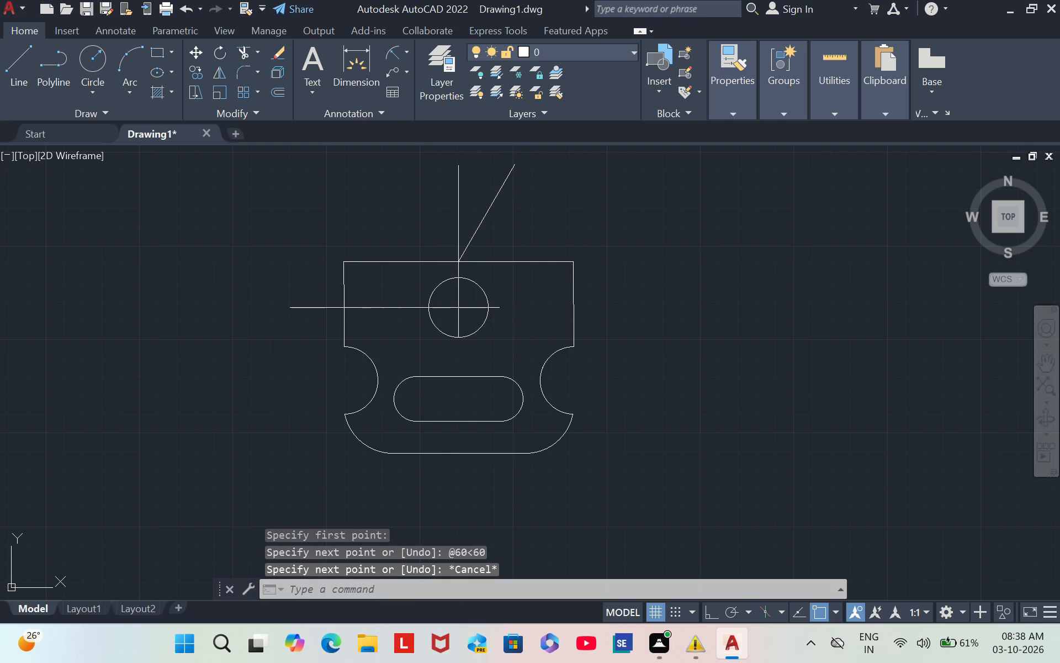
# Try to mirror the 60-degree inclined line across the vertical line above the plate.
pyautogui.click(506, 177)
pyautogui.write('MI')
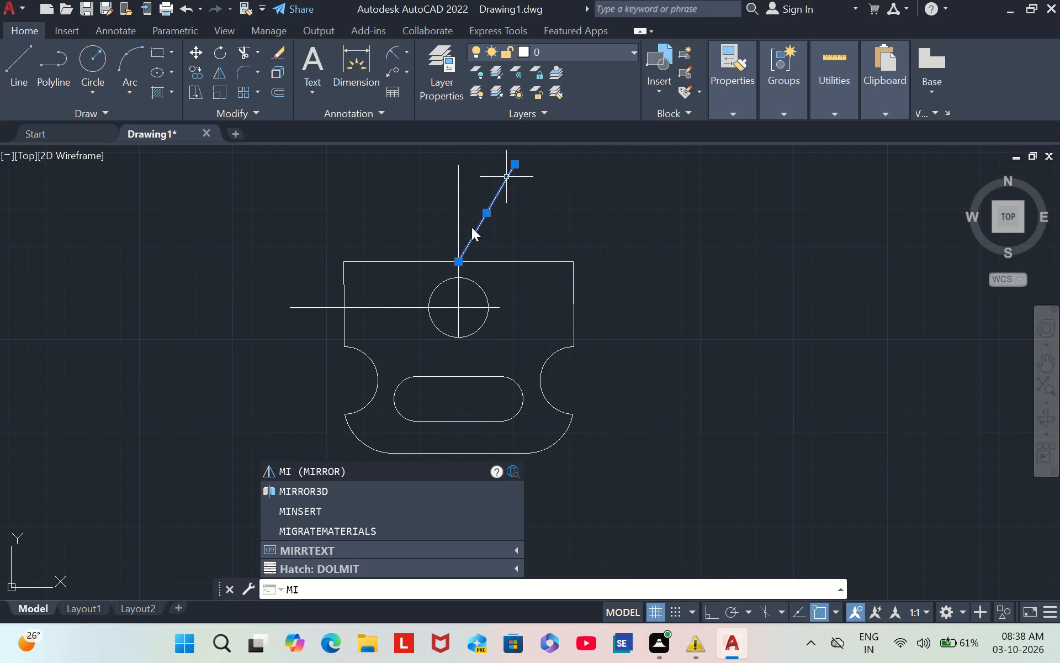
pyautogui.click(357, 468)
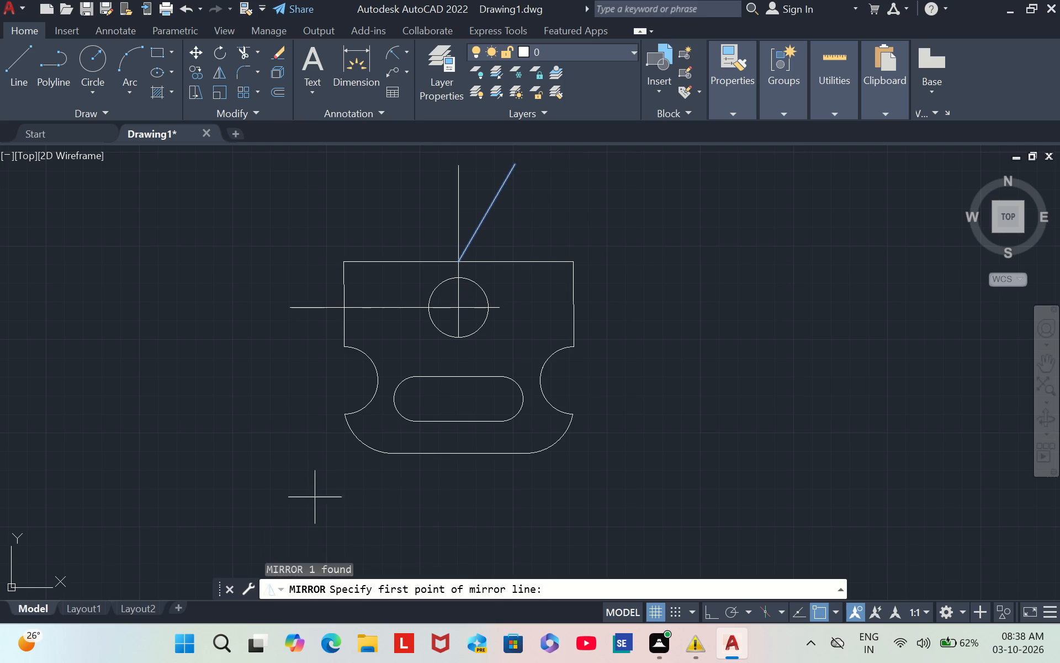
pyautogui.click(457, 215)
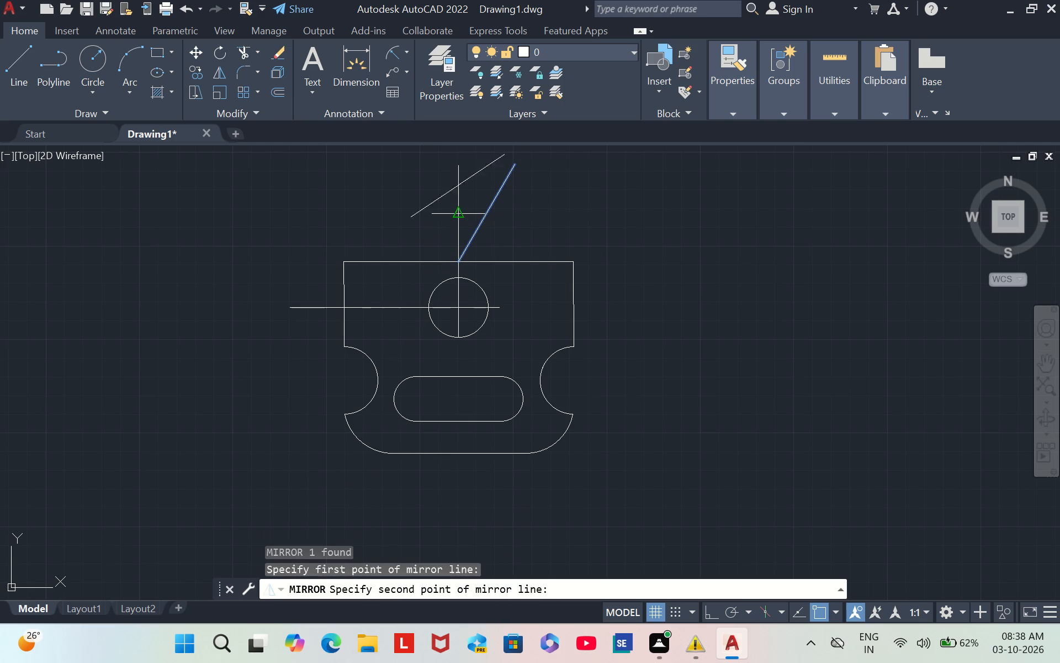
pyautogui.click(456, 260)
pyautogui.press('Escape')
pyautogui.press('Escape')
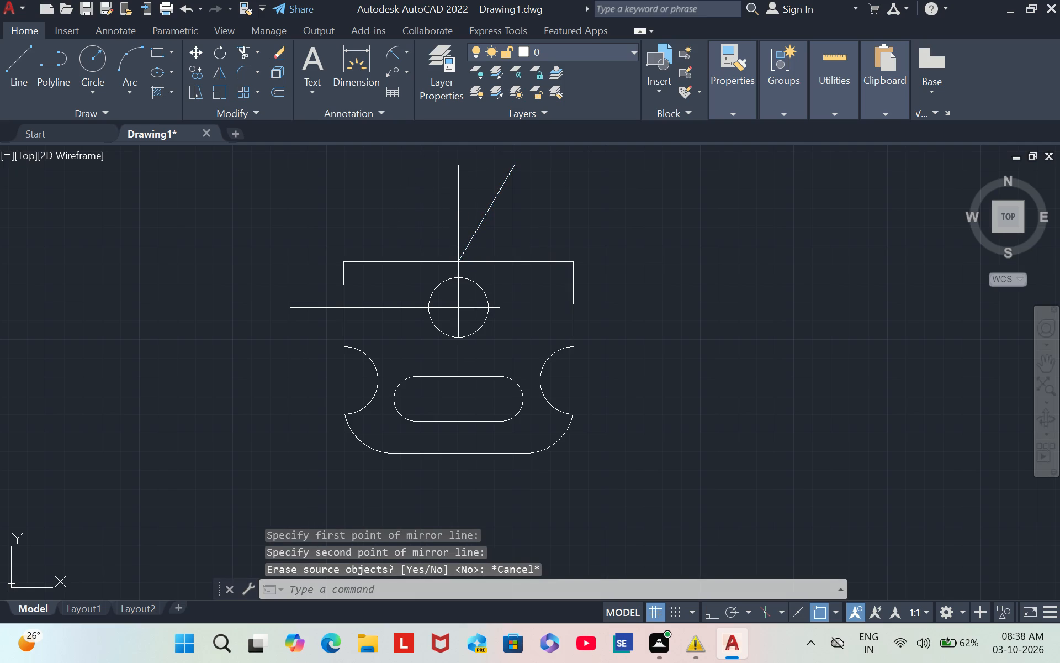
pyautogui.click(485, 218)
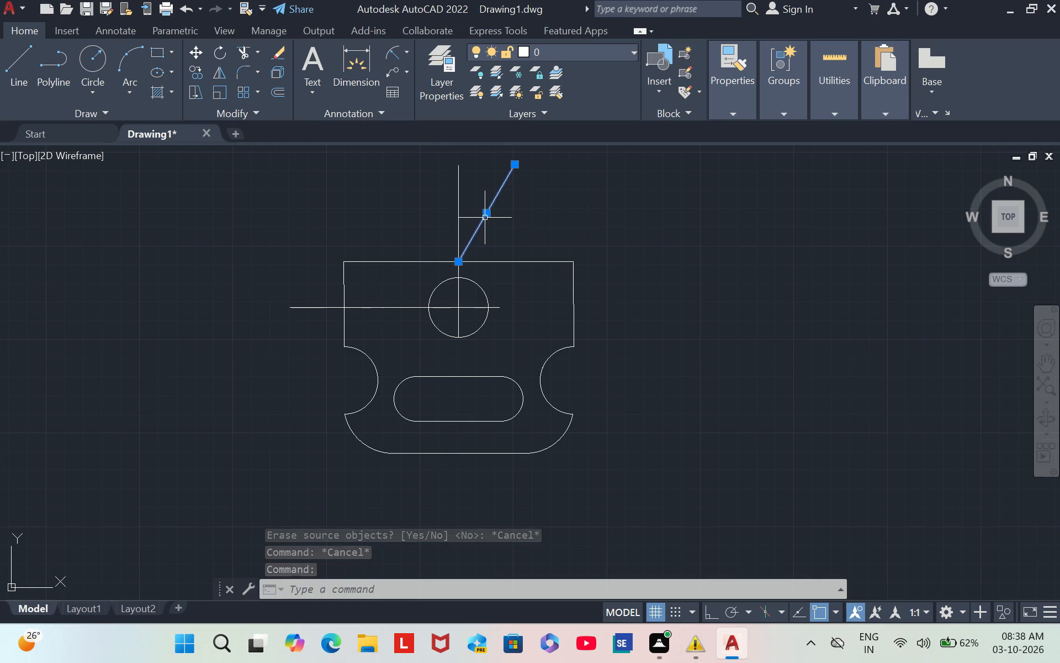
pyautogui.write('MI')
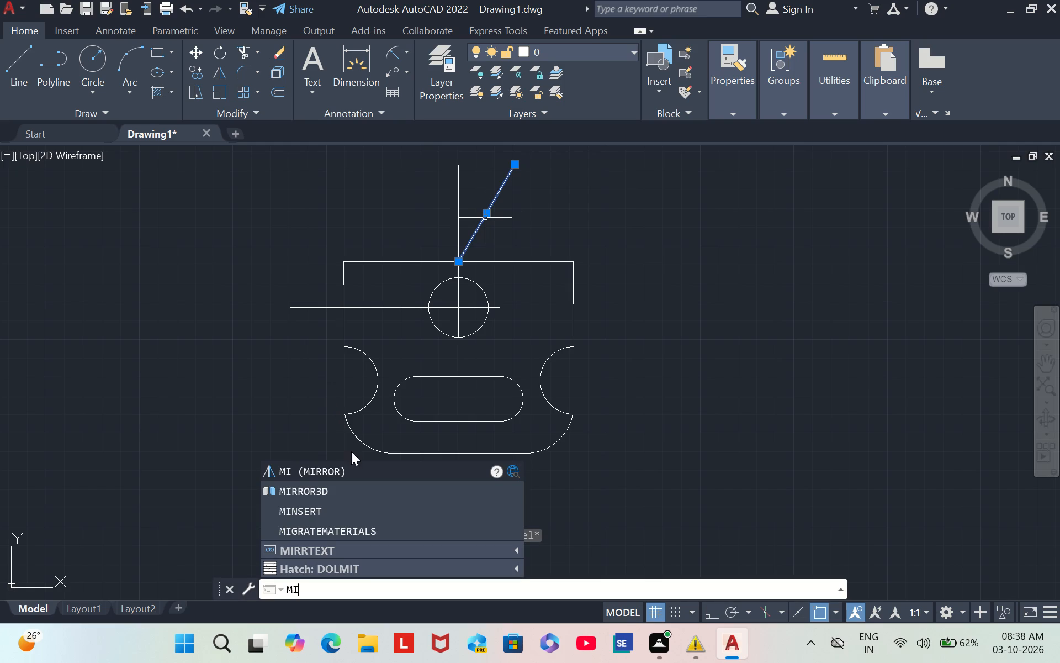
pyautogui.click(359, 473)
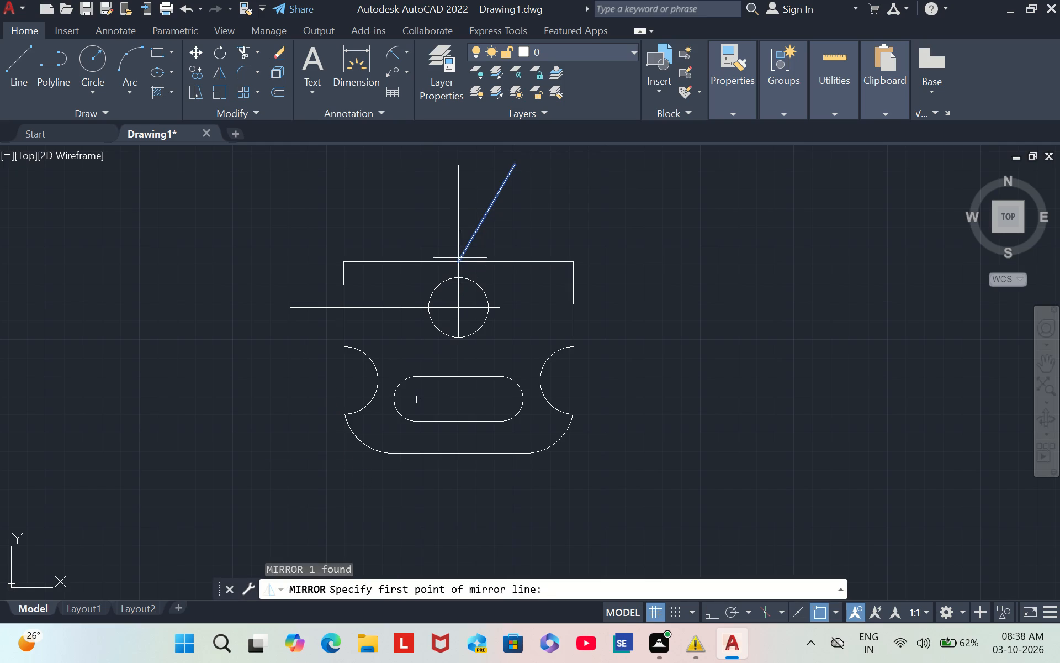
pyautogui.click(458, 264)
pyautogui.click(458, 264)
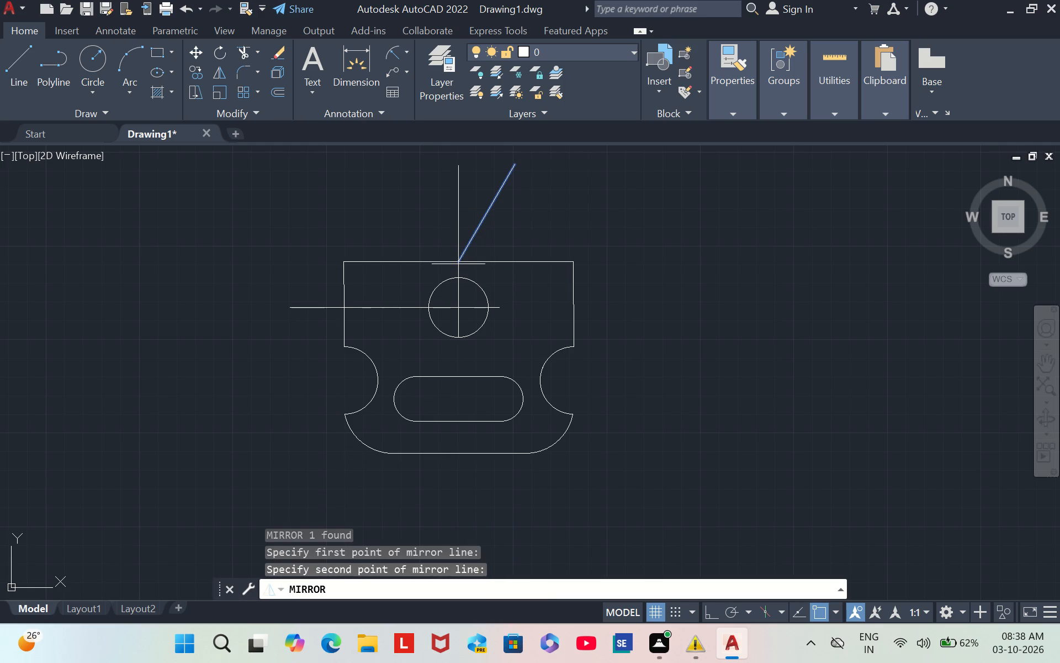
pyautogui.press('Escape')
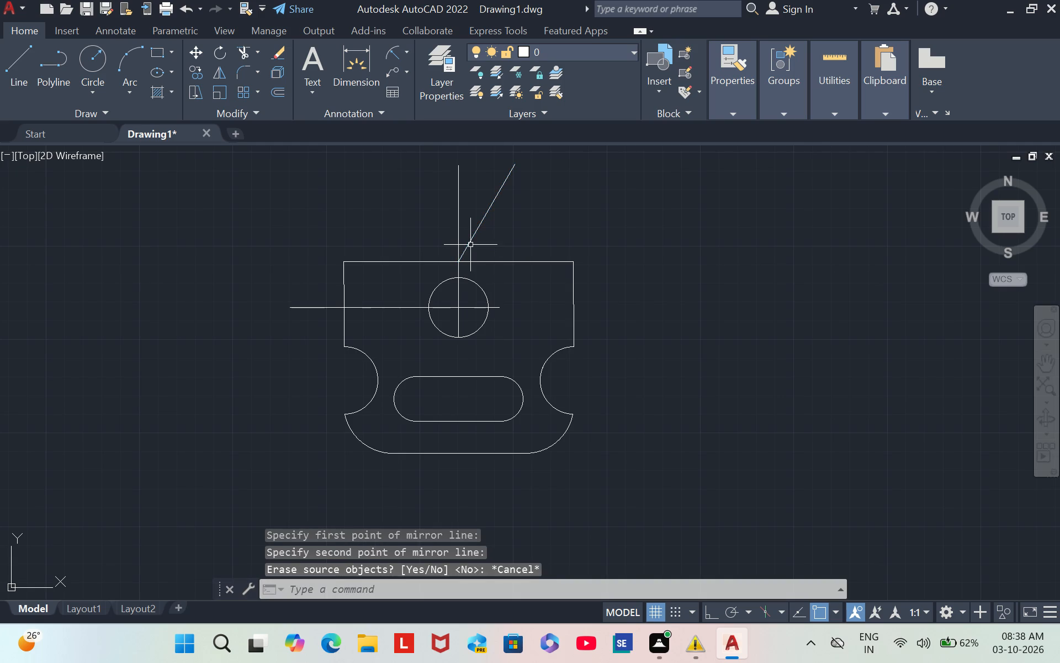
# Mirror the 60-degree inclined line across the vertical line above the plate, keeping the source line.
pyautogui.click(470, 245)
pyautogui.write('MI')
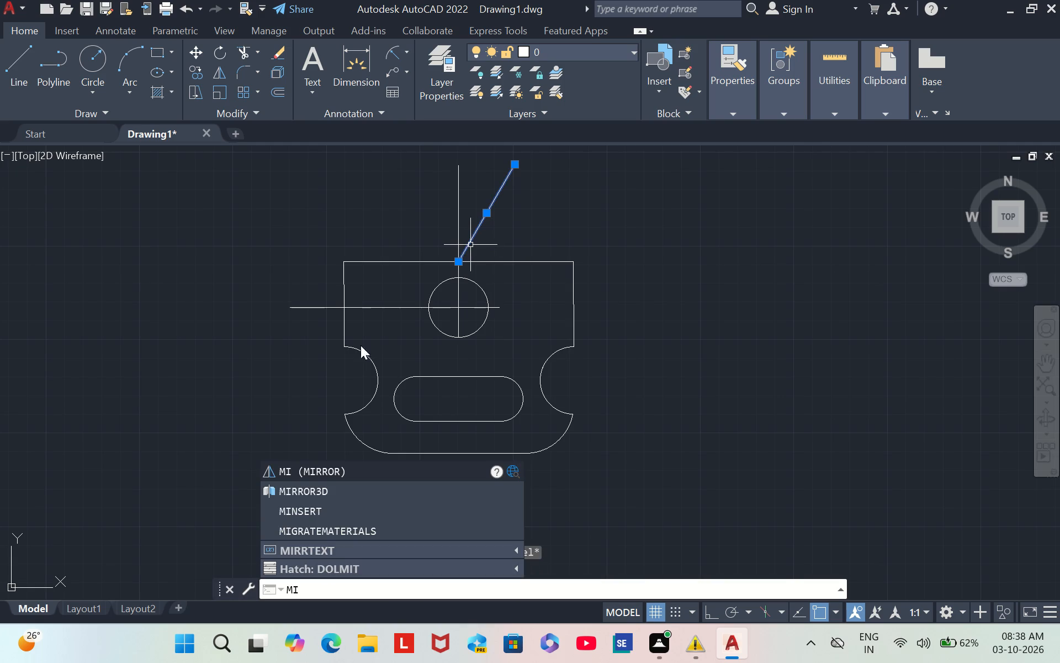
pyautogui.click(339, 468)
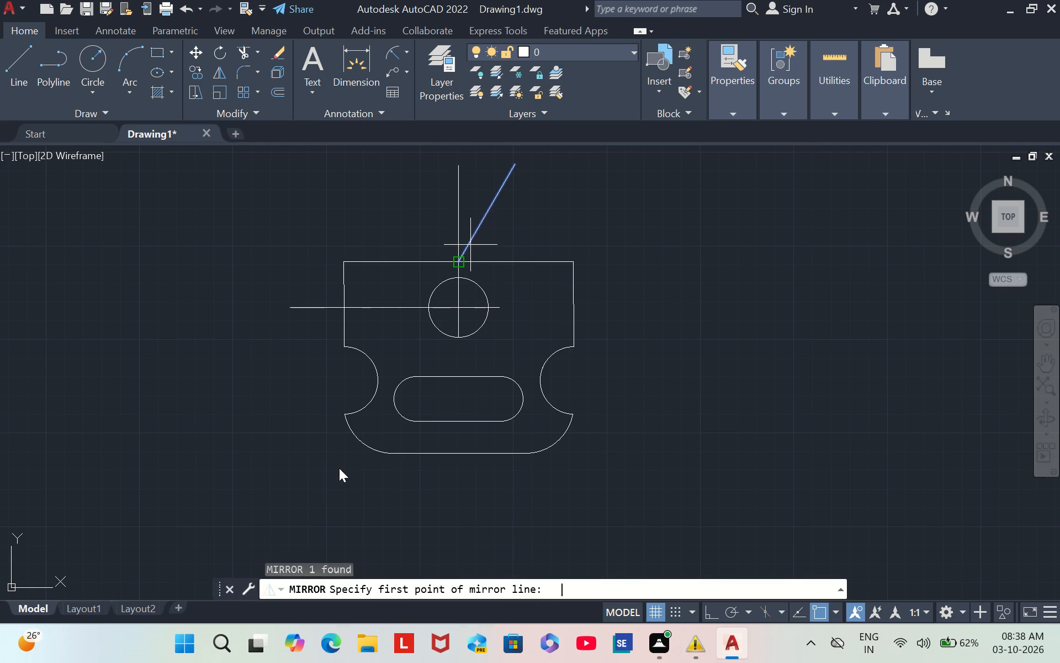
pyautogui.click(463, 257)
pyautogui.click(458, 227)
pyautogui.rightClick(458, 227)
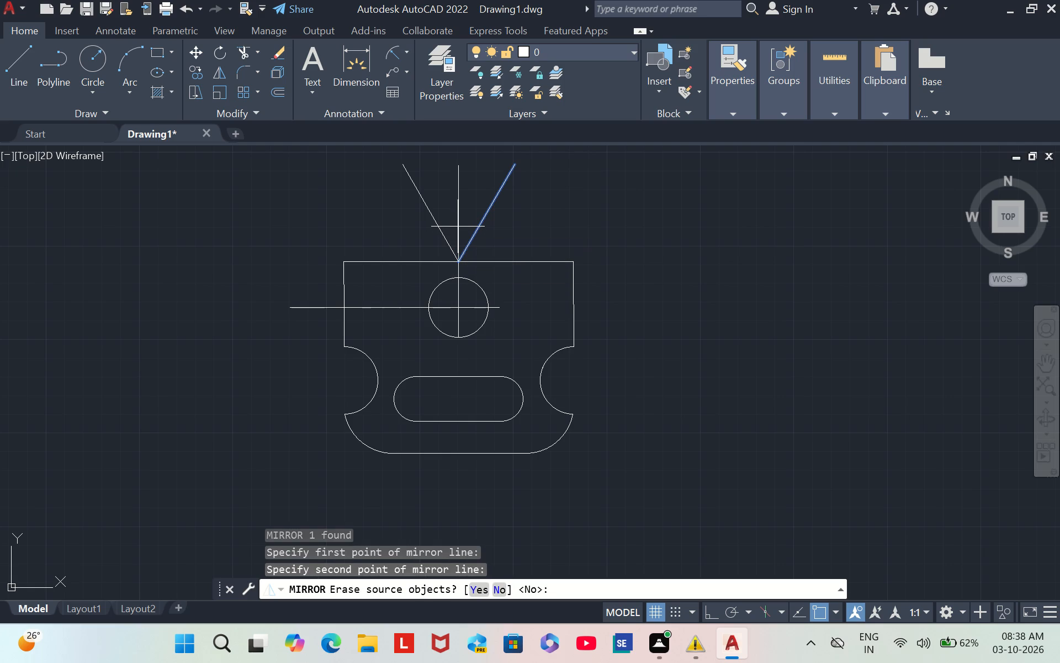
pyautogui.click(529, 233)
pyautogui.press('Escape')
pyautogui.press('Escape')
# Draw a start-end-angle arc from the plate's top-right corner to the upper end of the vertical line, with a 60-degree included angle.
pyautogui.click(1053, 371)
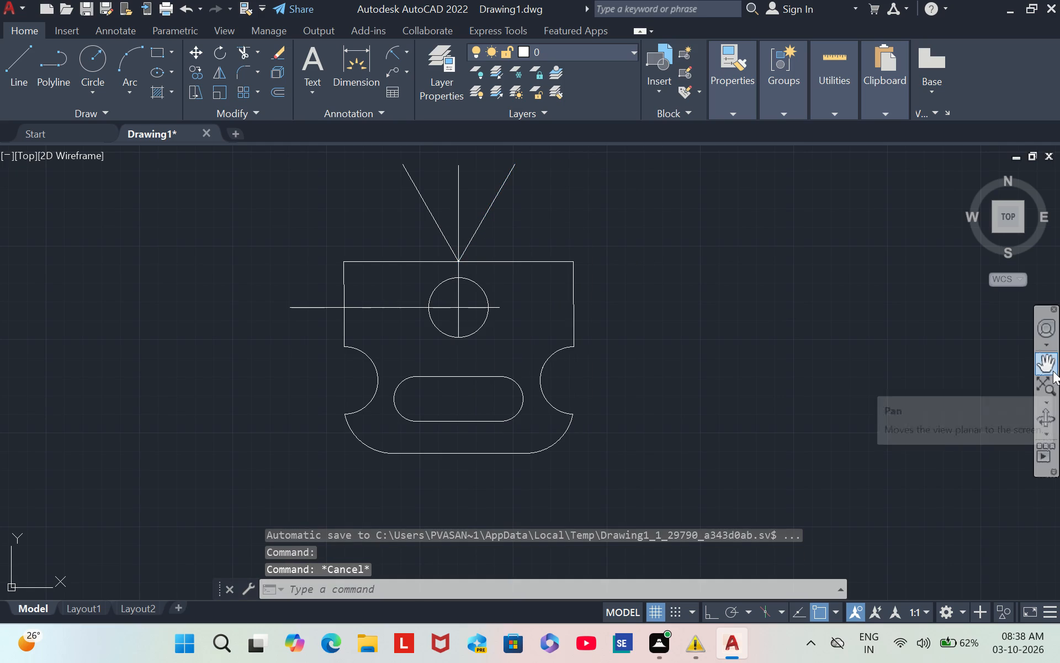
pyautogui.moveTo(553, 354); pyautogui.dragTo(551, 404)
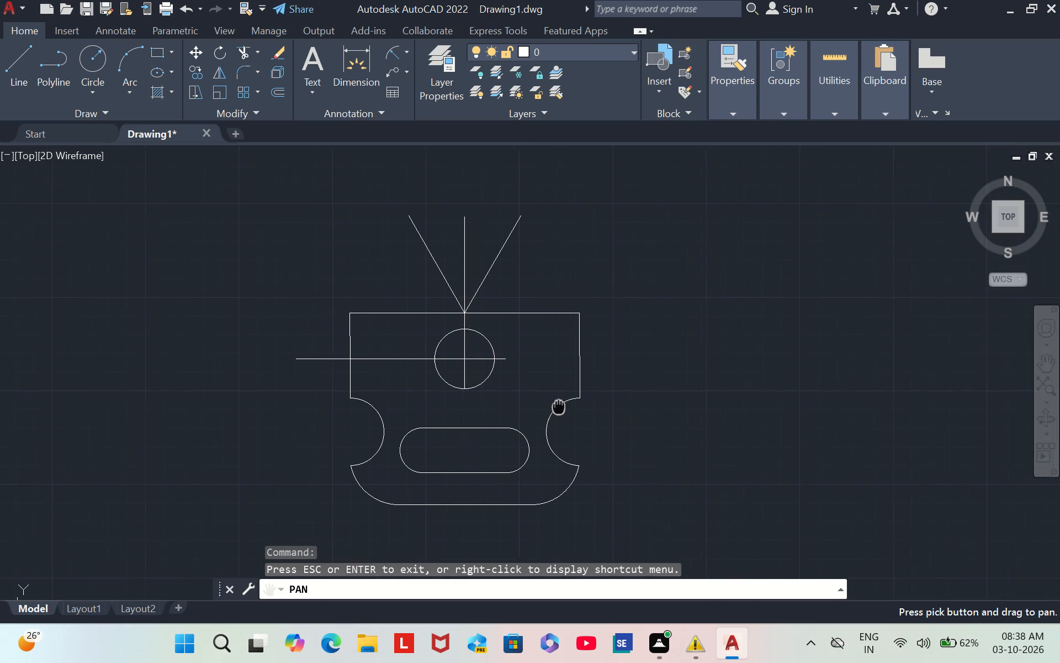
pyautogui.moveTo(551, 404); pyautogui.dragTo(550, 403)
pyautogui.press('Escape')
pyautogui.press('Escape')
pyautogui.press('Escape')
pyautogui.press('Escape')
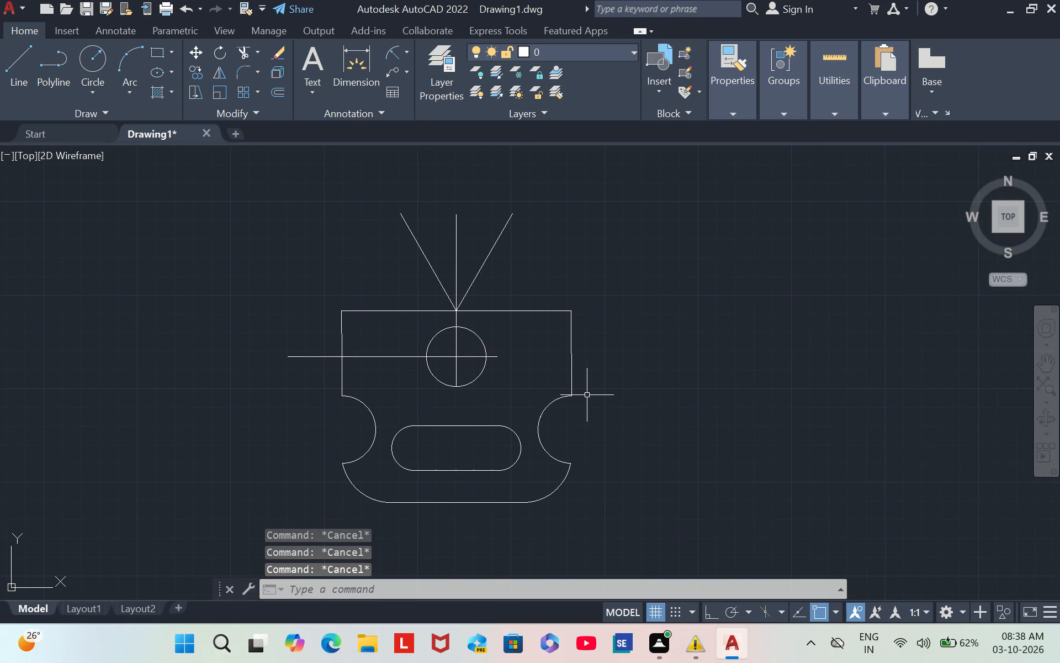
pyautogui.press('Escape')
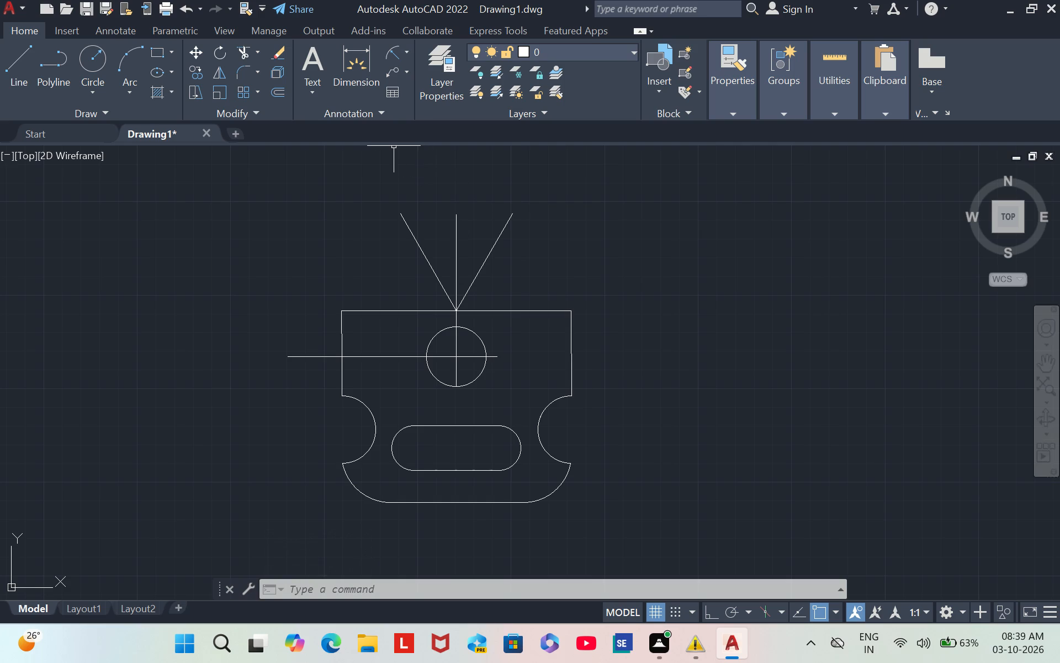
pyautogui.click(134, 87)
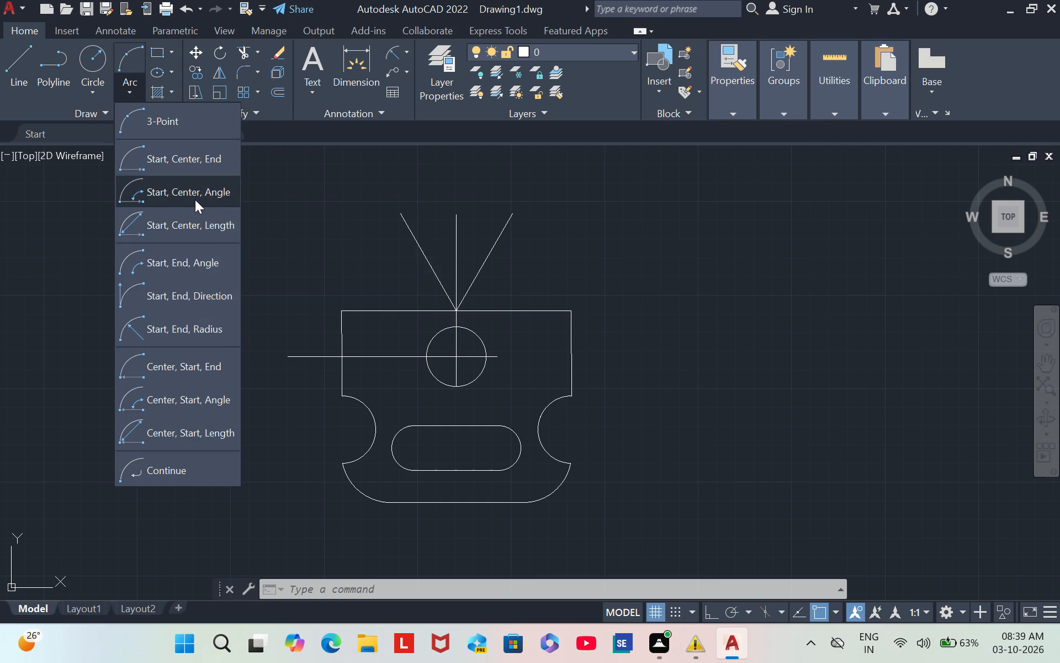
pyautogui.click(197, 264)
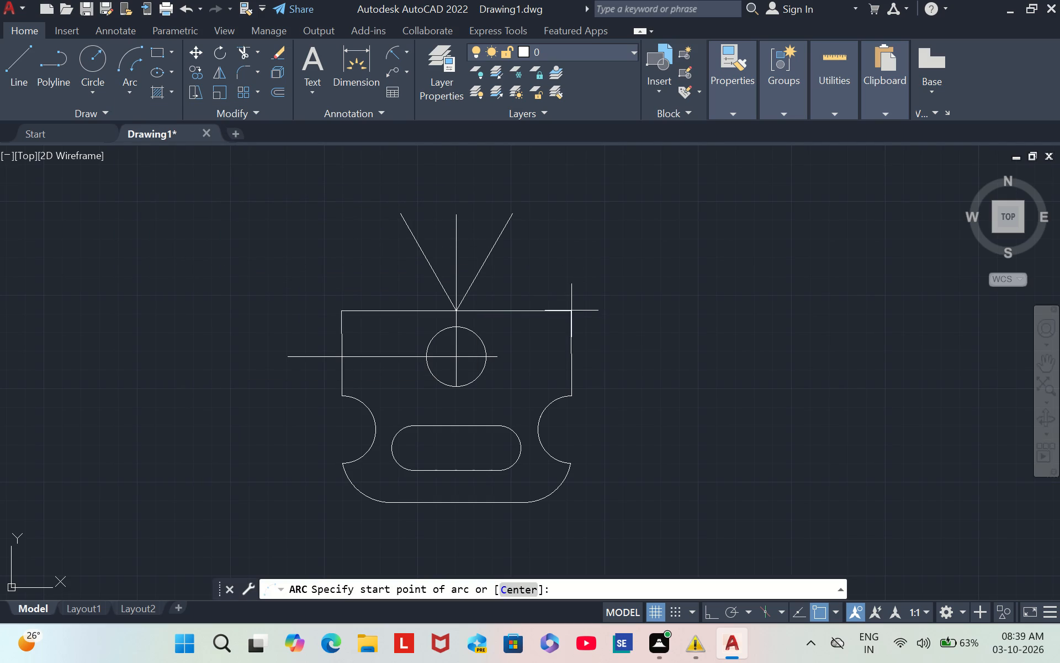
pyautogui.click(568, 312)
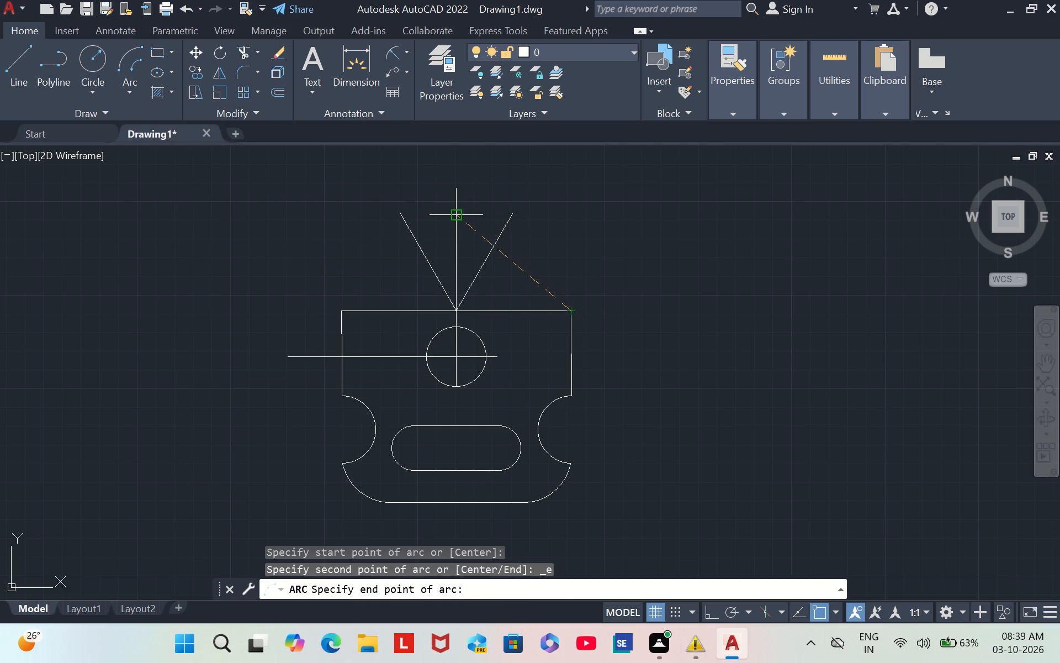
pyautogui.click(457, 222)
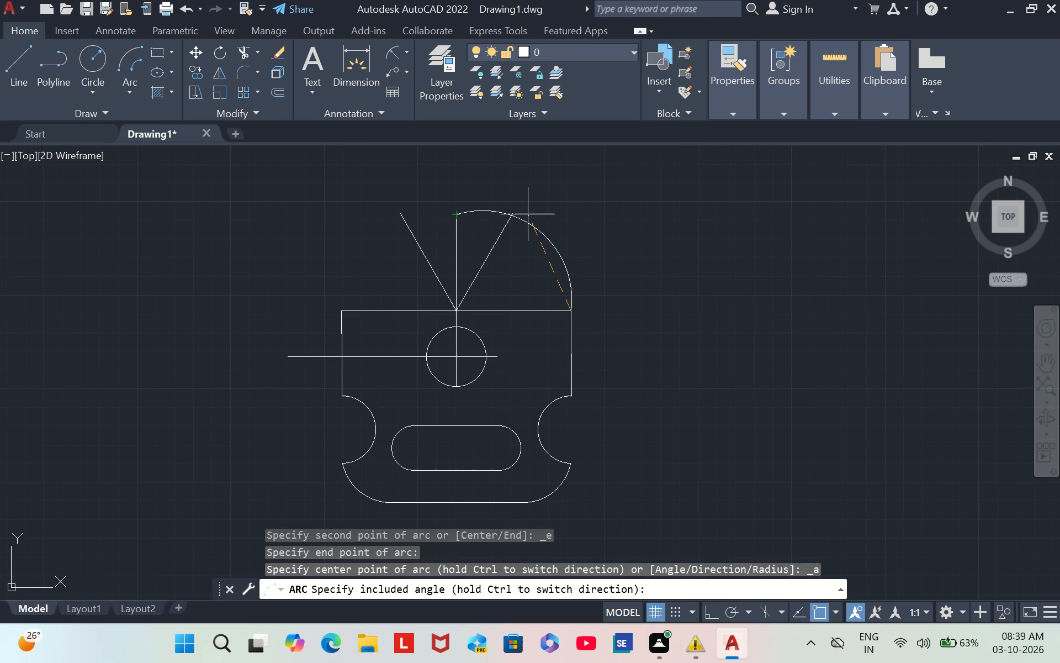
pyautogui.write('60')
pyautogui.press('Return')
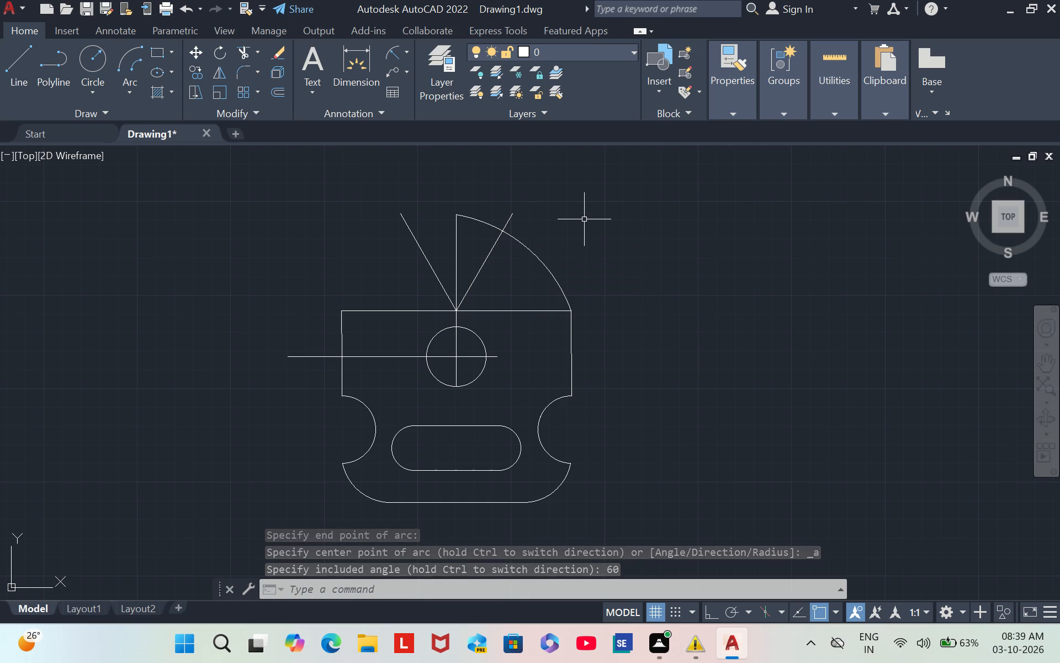
# Delete both inclined lines above the plate's top edge.
pyautogui.click(484, 263)
pyautogui.press('Delete')
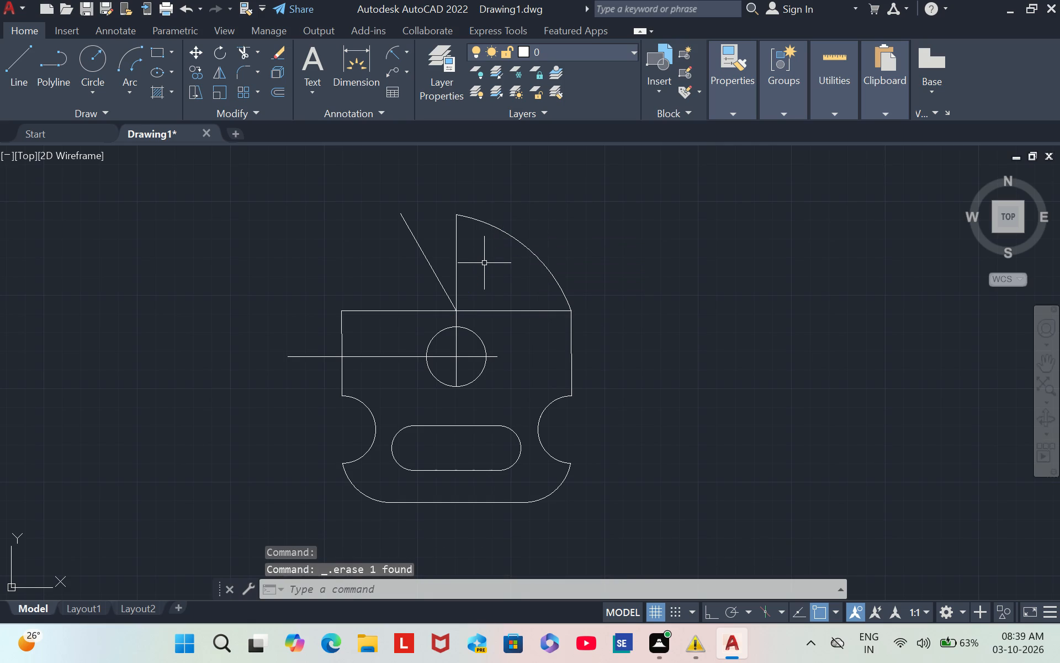
pyautogui.click(429, 263)
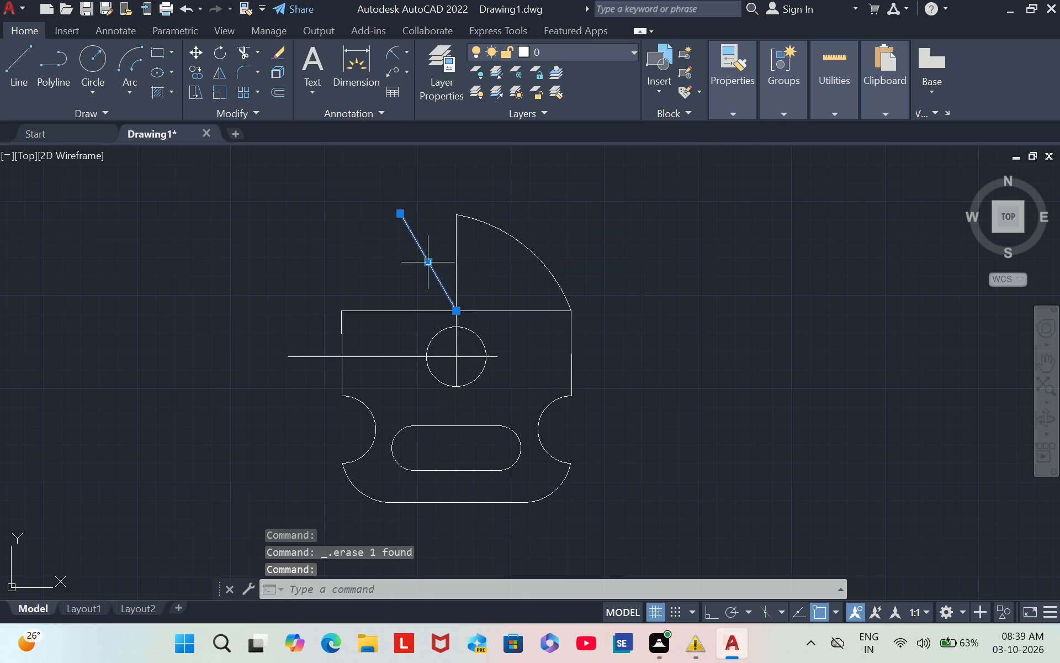
pyautogui.press('Delete')
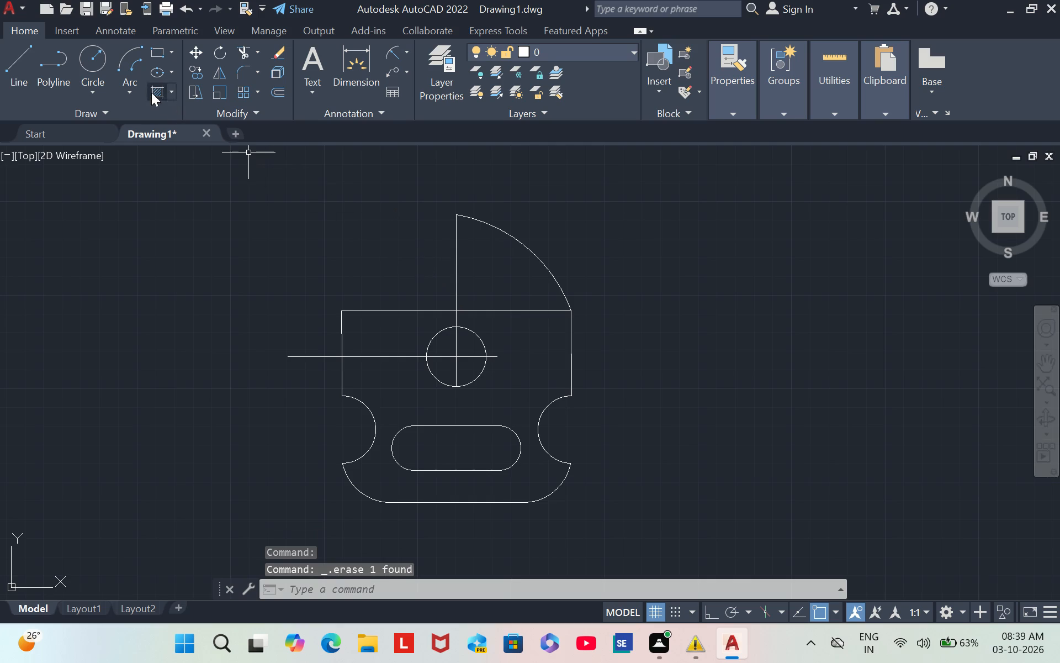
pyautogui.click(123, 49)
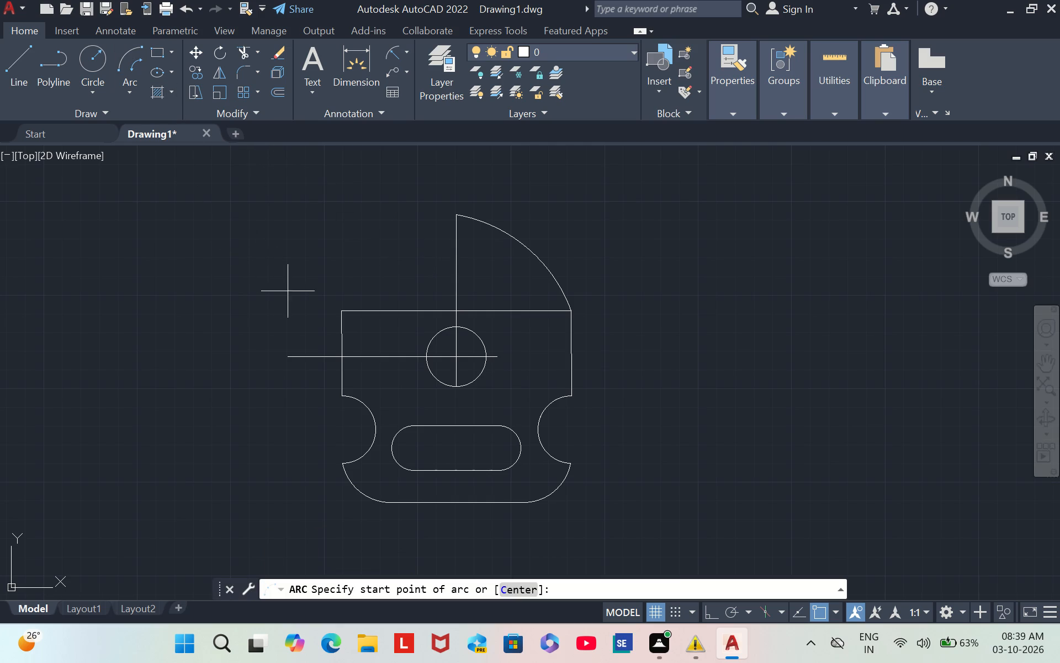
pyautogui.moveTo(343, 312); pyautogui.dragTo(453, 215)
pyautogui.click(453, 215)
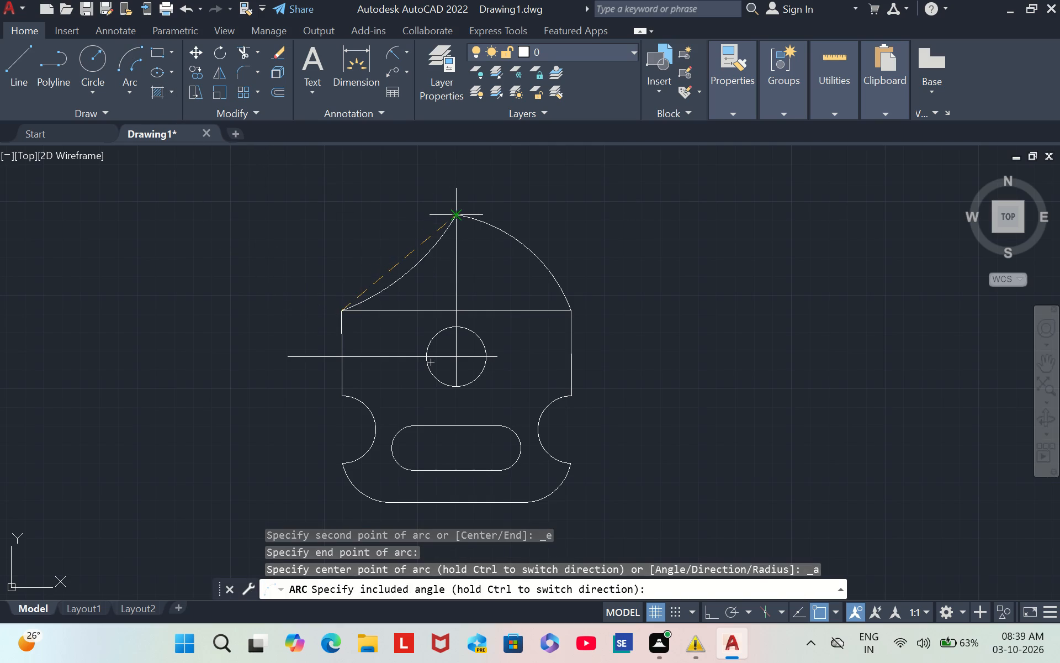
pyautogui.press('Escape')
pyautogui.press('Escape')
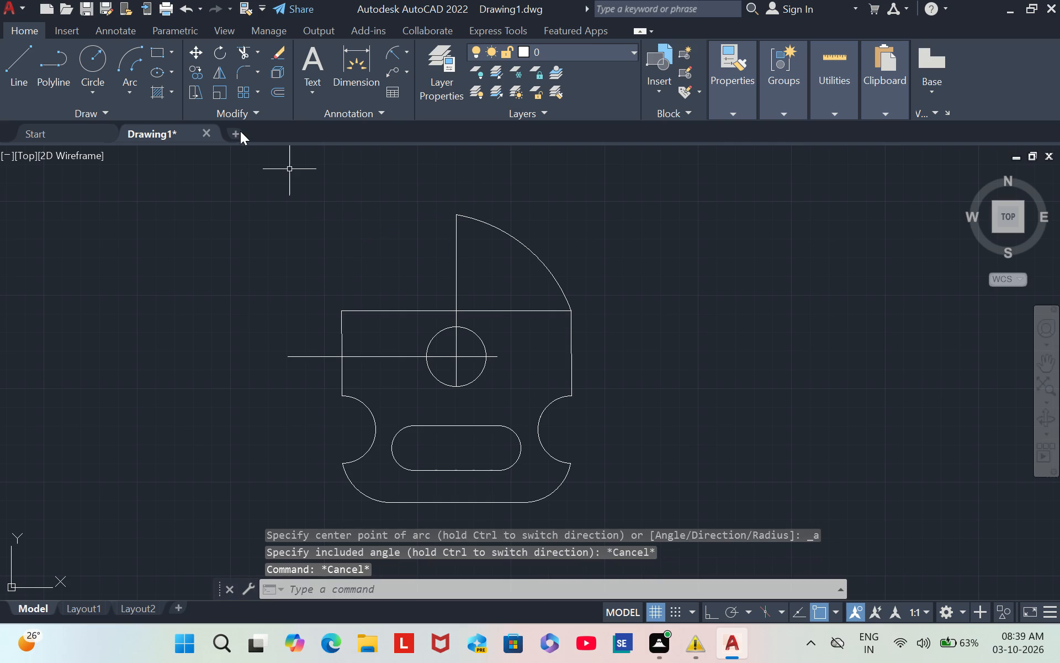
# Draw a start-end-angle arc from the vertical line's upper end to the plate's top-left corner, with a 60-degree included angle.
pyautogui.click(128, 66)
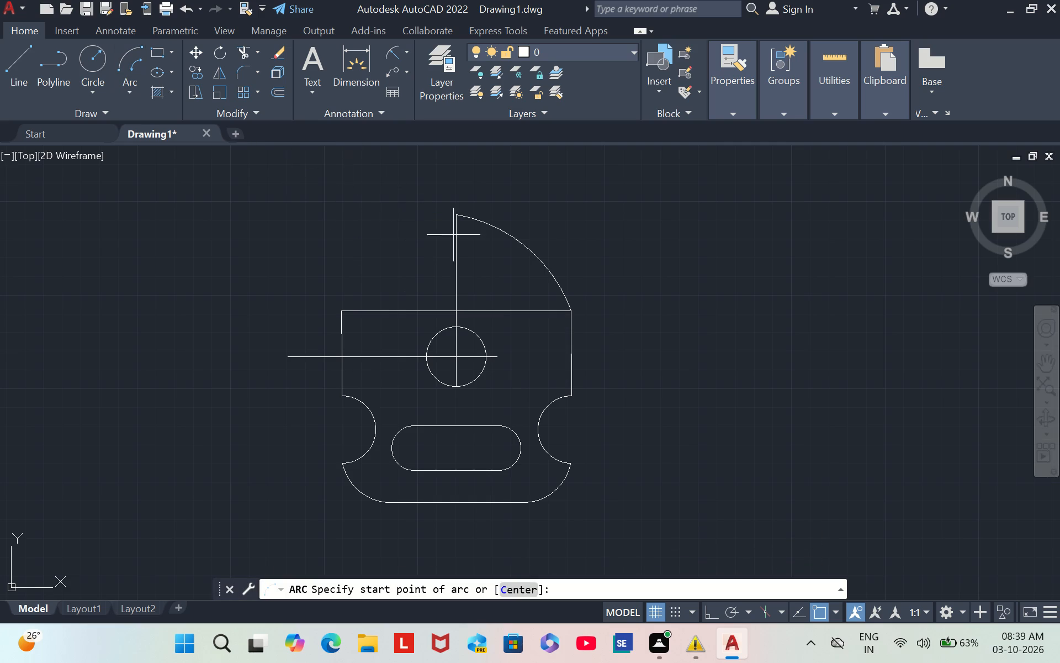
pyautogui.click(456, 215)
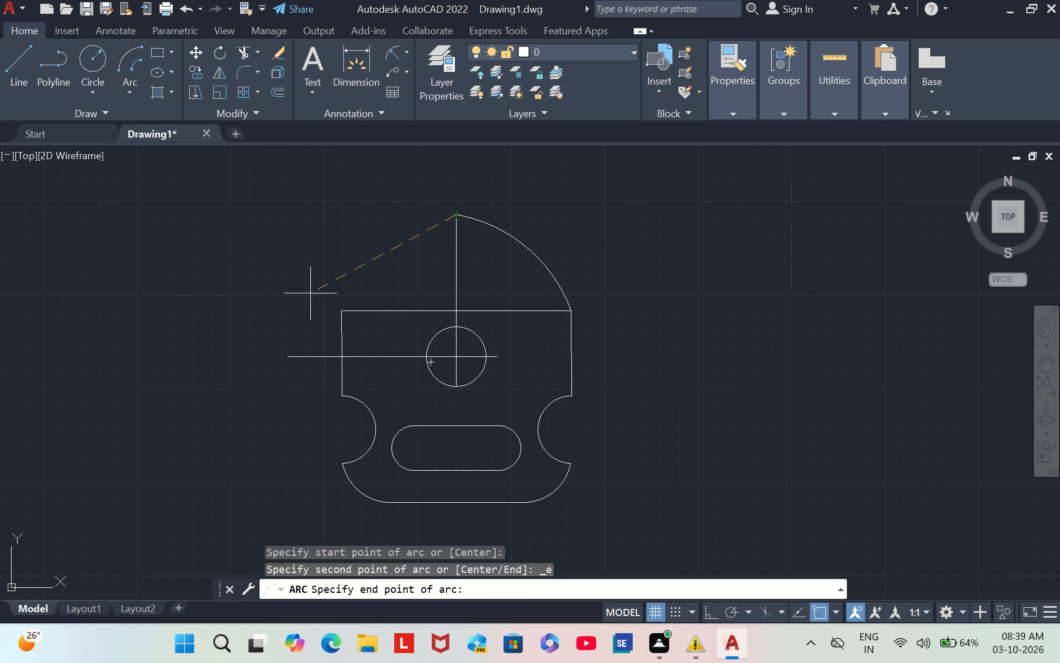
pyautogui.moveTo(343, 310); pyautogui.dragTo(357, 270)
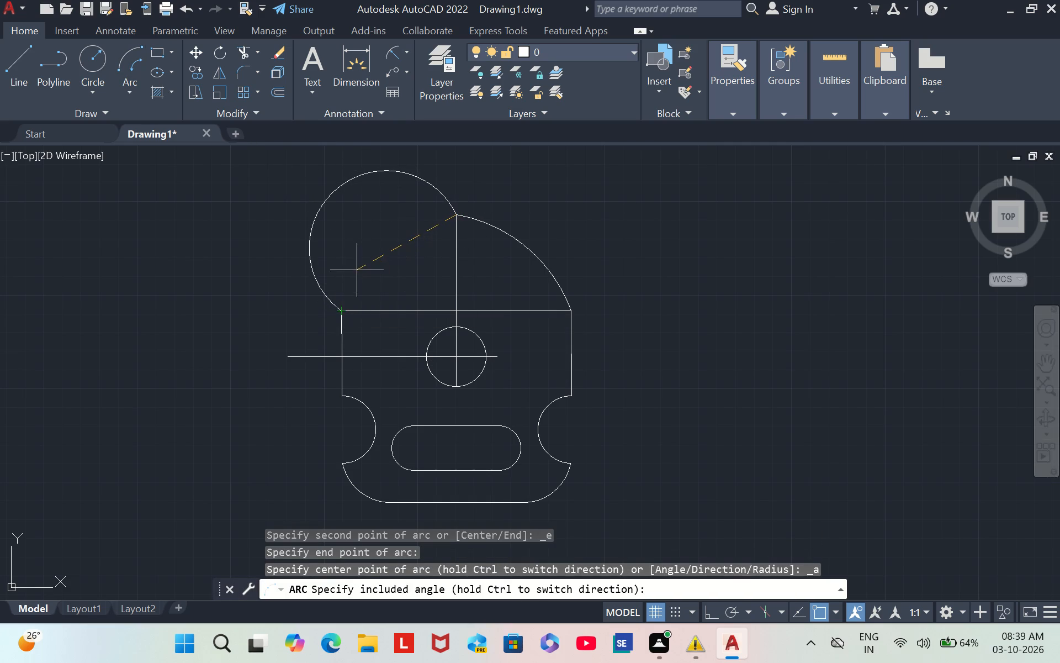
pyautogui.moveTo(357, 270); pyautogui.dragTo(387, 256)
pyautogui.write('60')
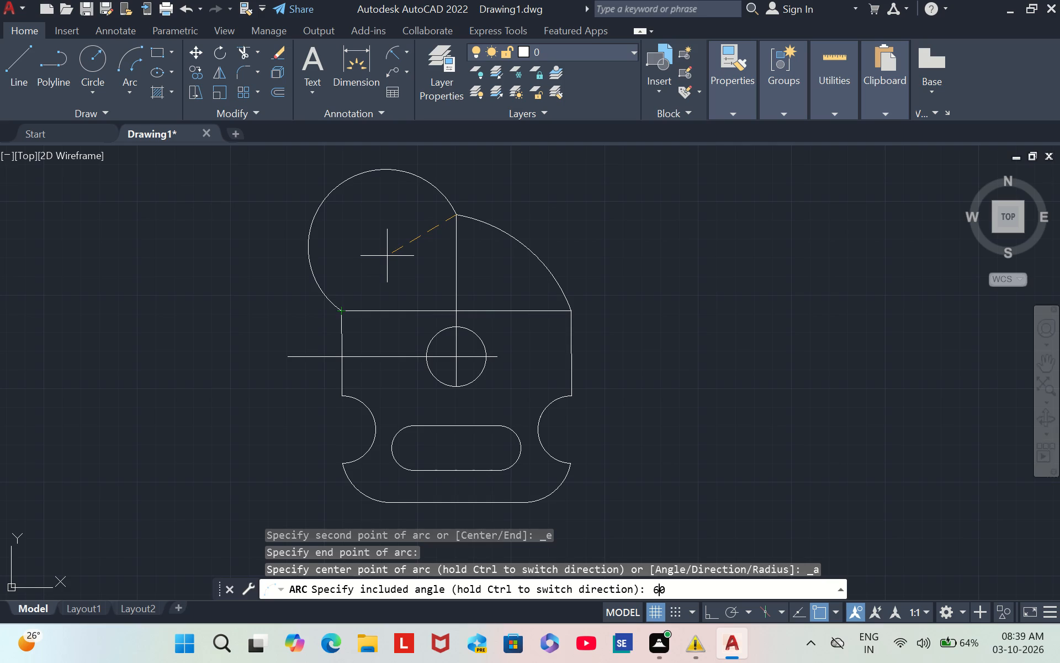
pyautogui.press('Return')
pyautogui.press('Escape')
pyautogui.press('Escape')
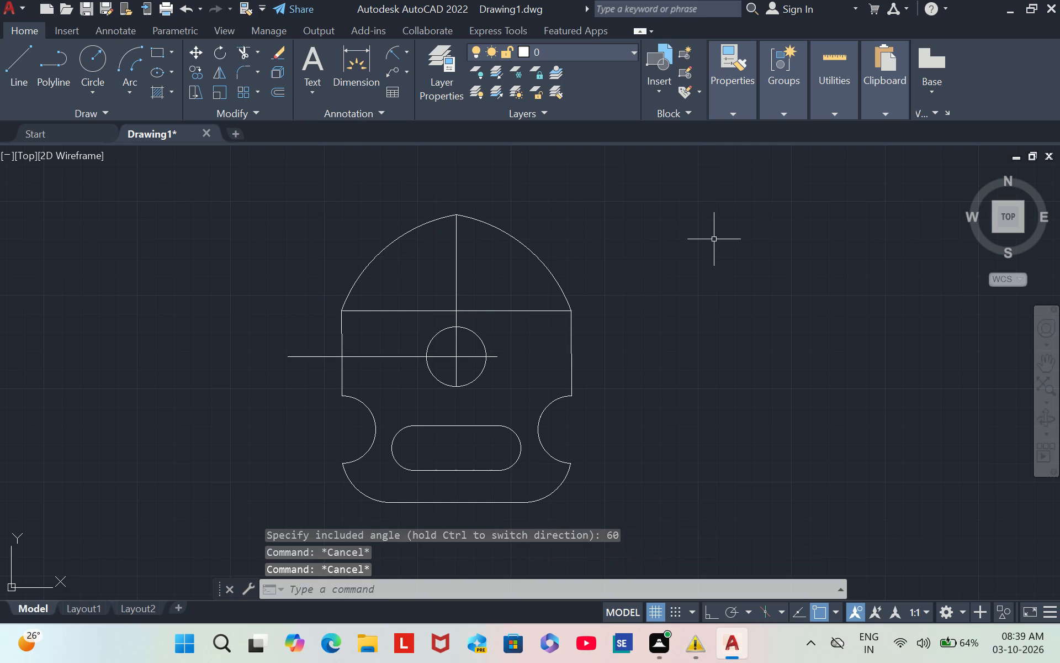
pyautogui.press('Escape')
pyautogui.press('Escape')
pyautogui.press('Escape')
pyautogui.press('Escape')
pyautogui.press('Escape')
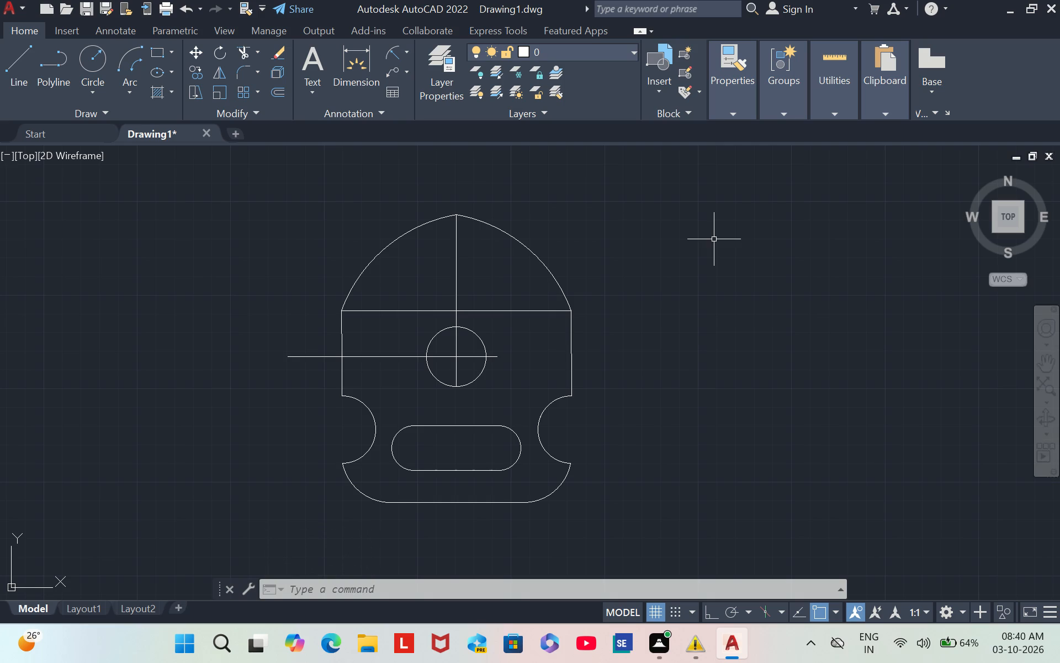
# Draw a circle of radius about 67 units centred on the small circle, reaching the plate's top corners.
pyautogui.press('c')
pyautogui.press('Return')
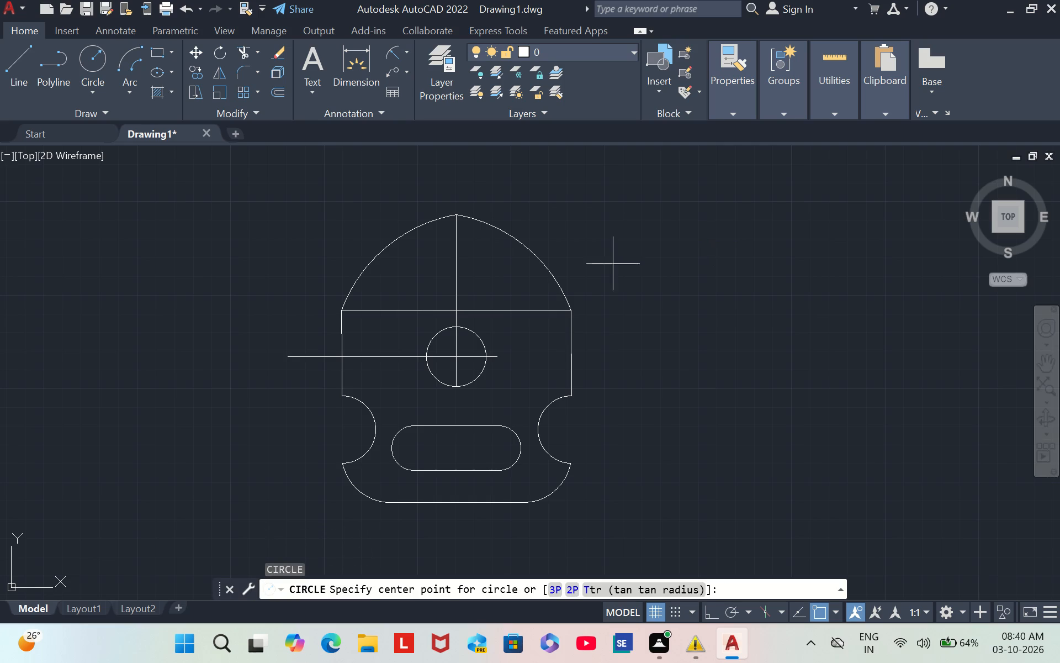
pyautogui.moveTo(459, 354); pyautogui.dragTo(459, 367)
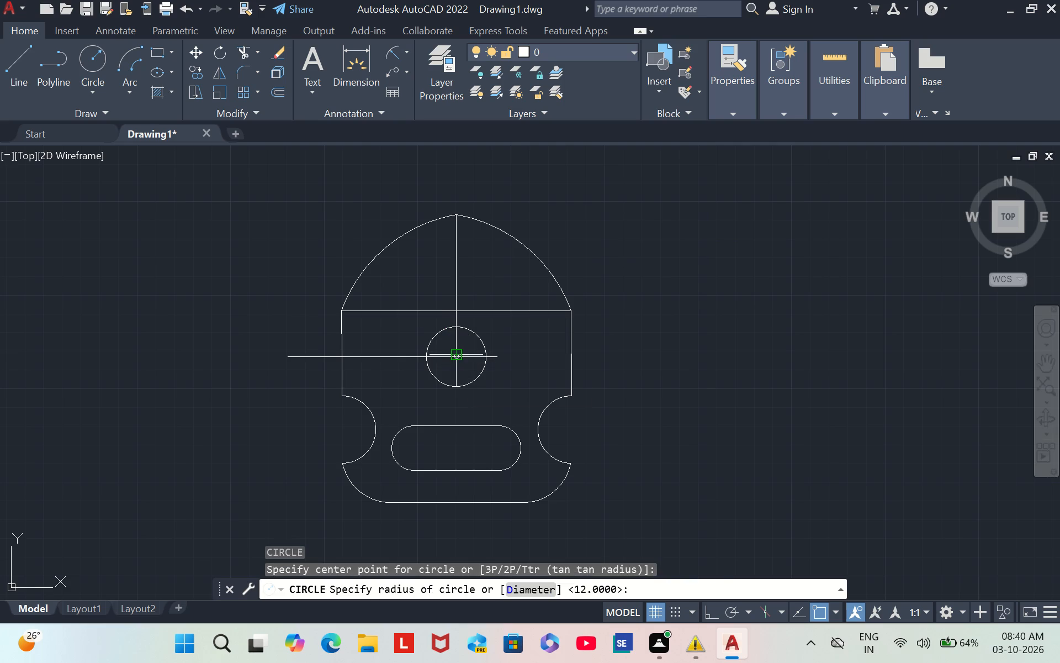
pyautogui.moveTo(459, 367); pyautogui.dragTo(442, 494)
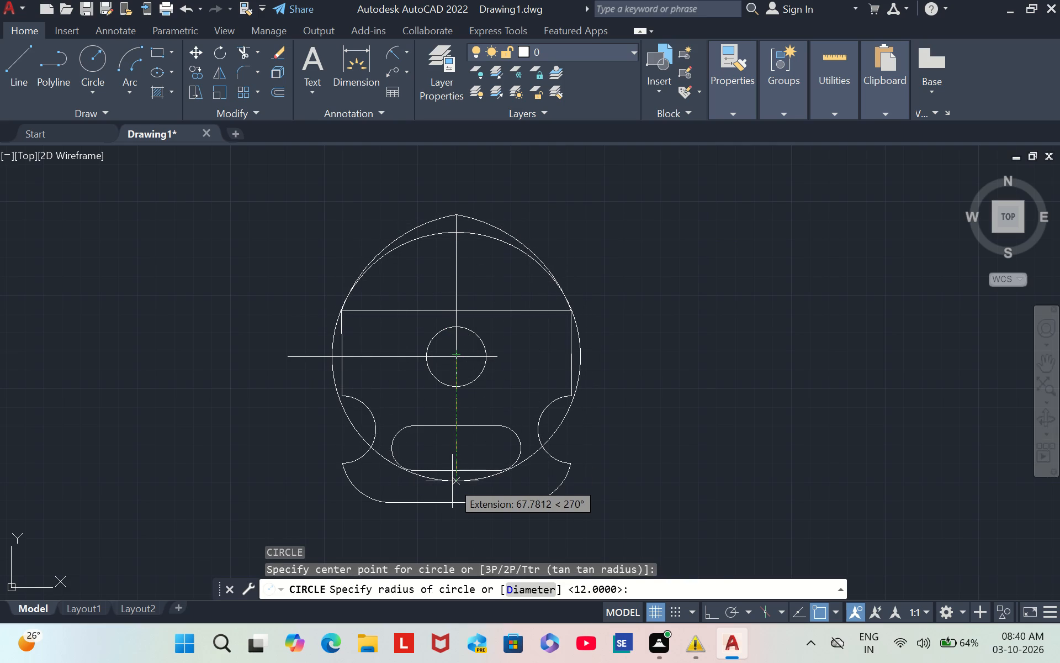
pyautogui.click(452, 480)
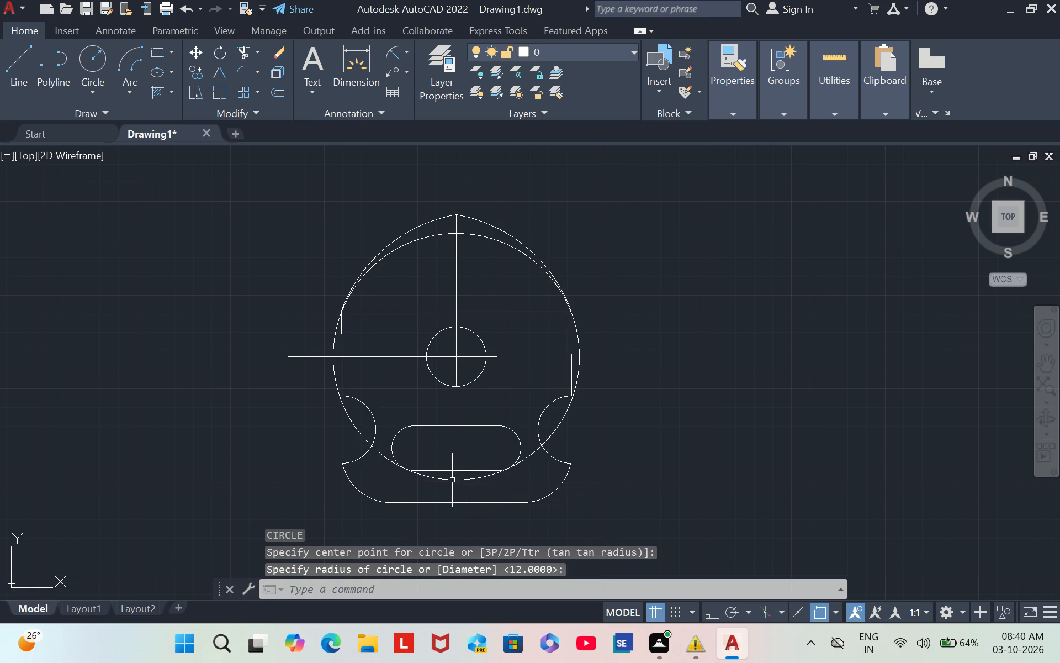
pyautogui.press('Escape')
pyautogui.click(645, 439)
pyautogui.press('Escape')
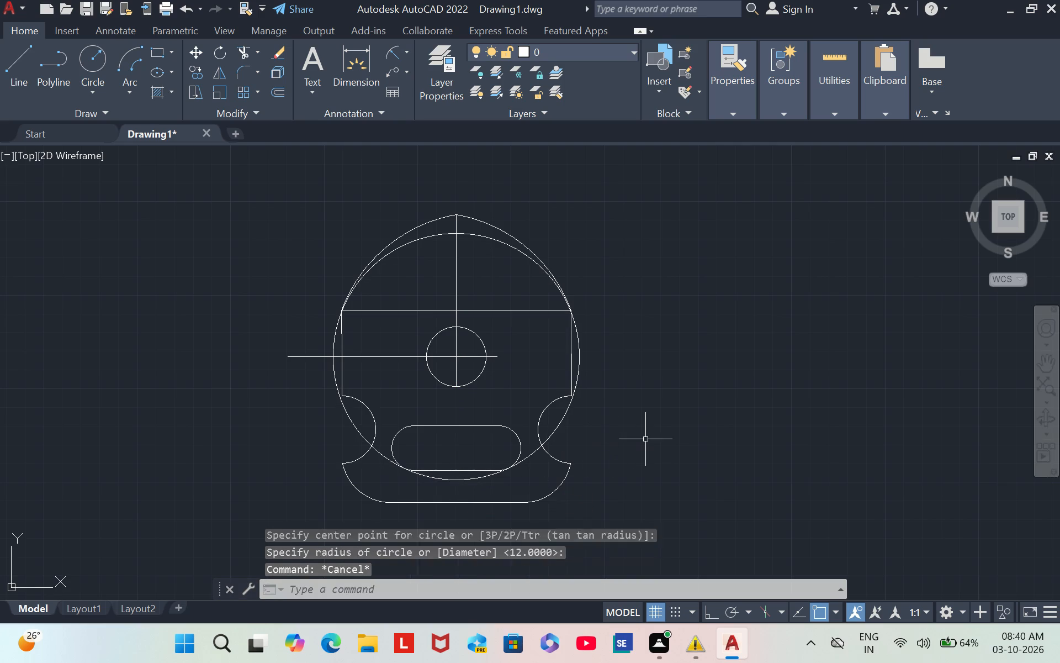
pyautogui.press('Escape')
pyautogui.press('Escape')
# Trim away the large circle's right side outside the plate and remove both 60-degree arcs above the rounded top.
pyautogui.write('TR')
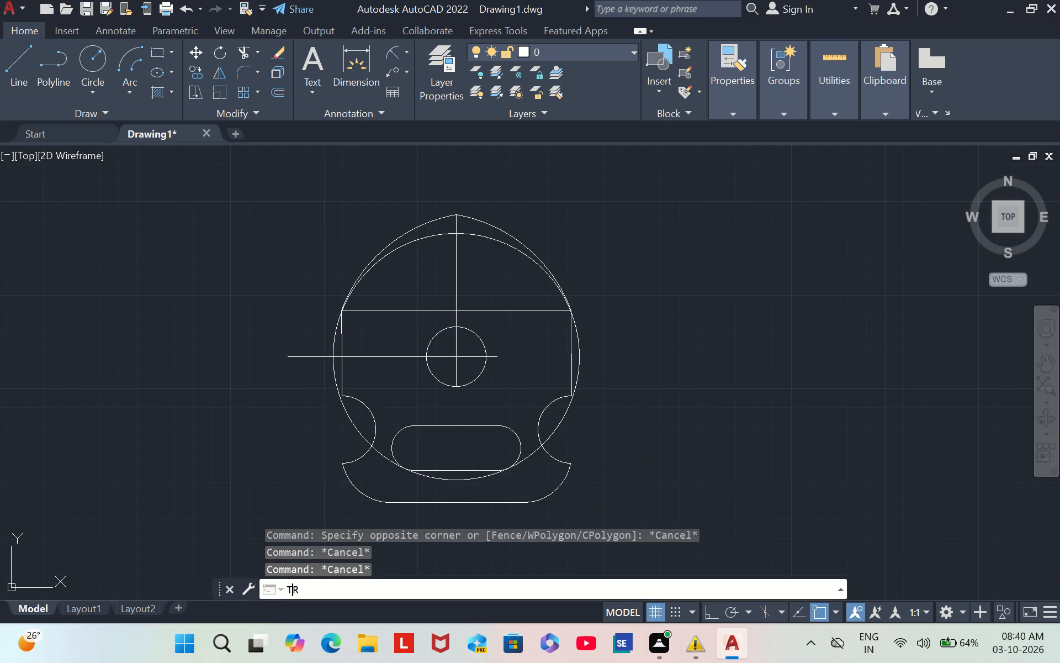
pyautogui.press('Return')
pyautogui.click(579, 344)
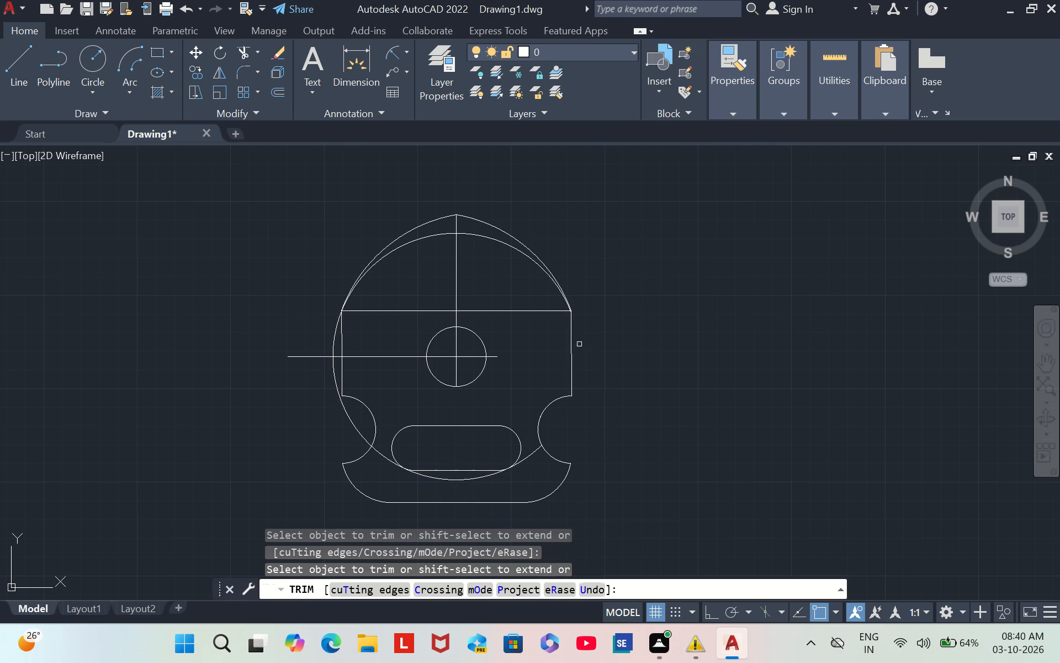
pyautogui.doubleClick(502, 230)
pyautogui.click(437, 219)
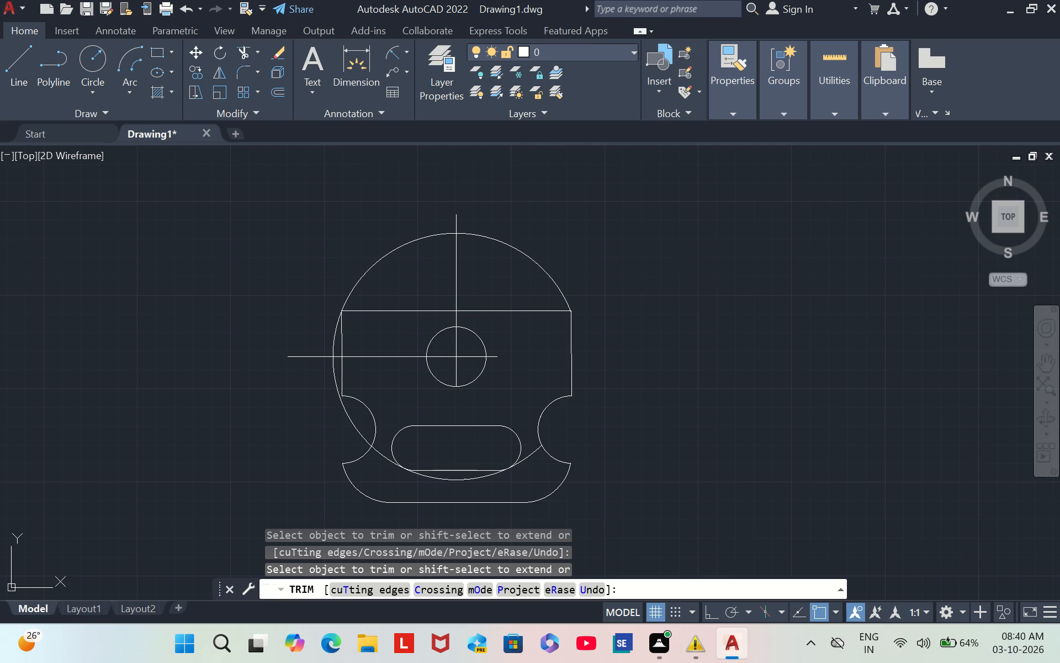
# Trim away the large circle's left side between the plate's top-left corner and the left notch.
pyautogui.keyDown('ctrl'); pyautogui.scroll(3, 359, 350); pyautogui.keyUp('ctrl')
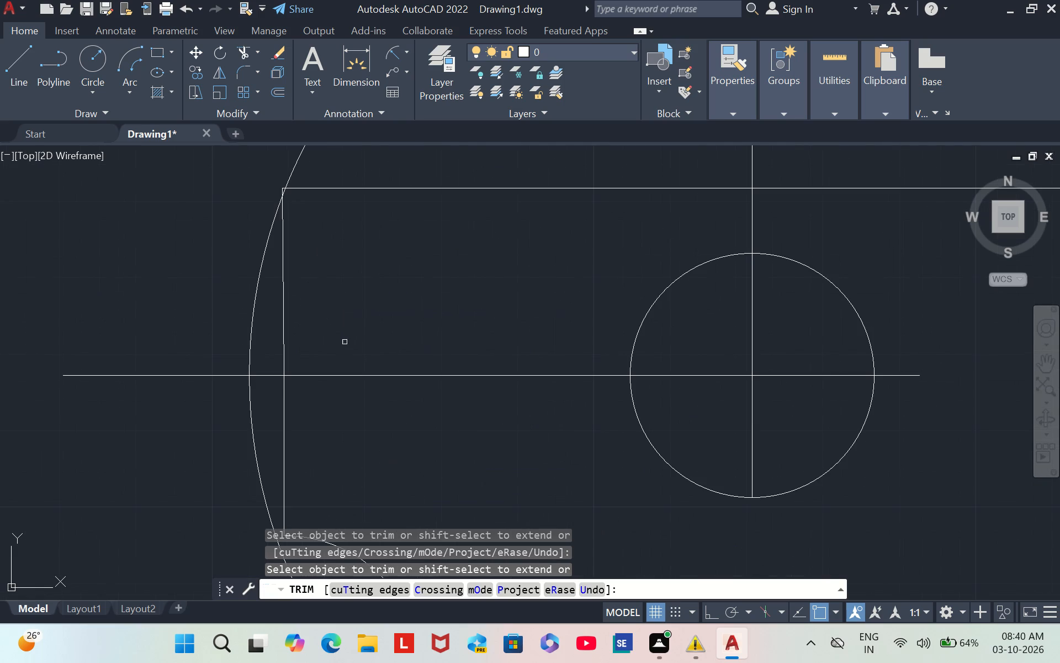
pyautogui.keyDown('ctrl'); pyautogui.scroll(-1, 386, 273); pyautogui.keyUp('ctrl')
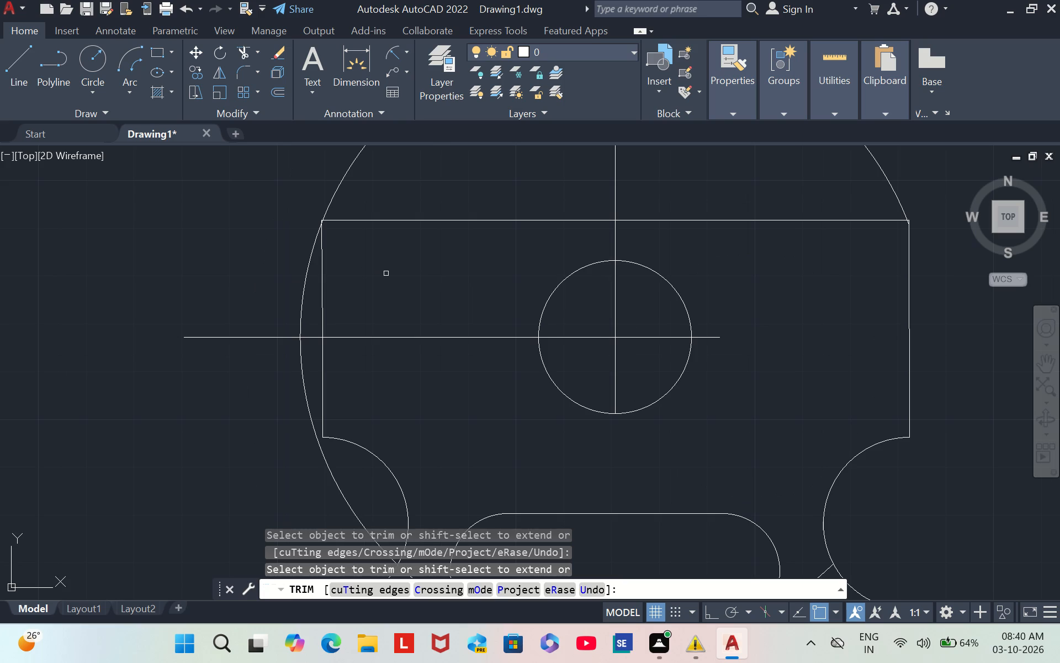
pyautogui.click(304, 293)
pyautogui.keyDown('ctrl'); pyautogui.scroll(-1, 304, 293); pyautogui.keyUp('ctrl')
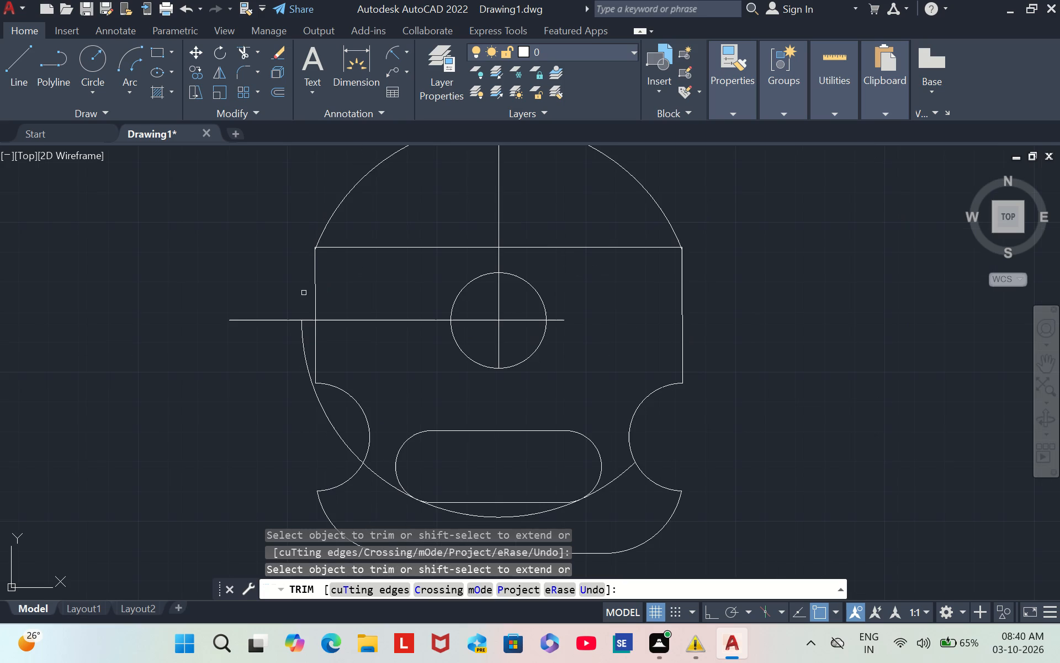
pyautogui.keyDown('ctrl'); pyautogui.scroll(1, 308, 286); pyautogui.keyUp('ctrl')
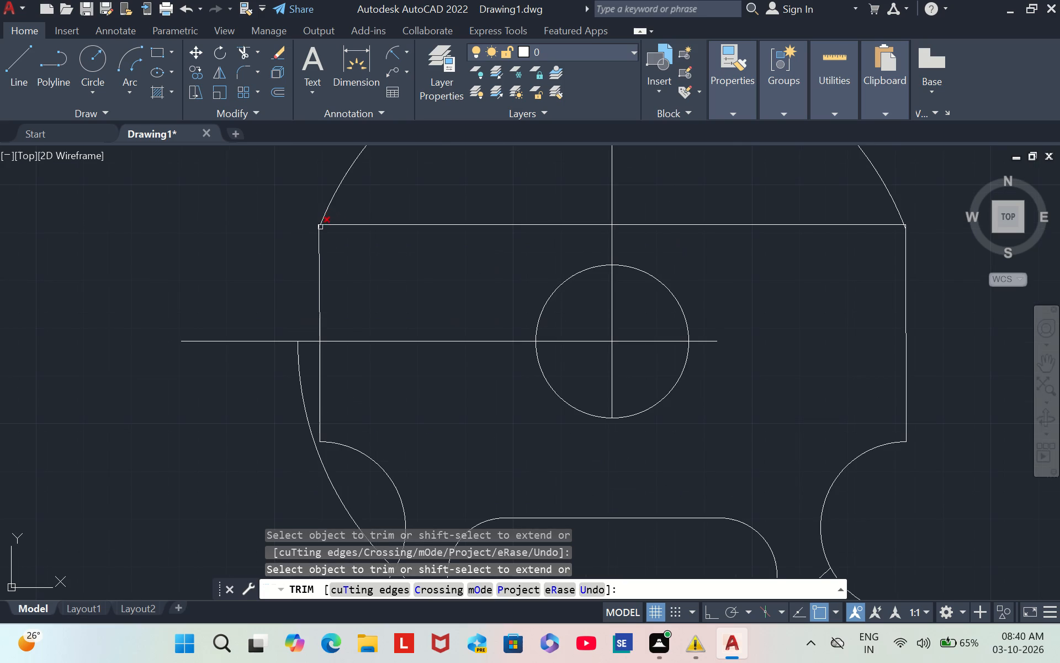
pyautogui.click(303, 396)
pyautogui.keyDown('ctrl'); pyautogui.scroll(-4, 303, 396); pyautogui.keyUp('ctrl')
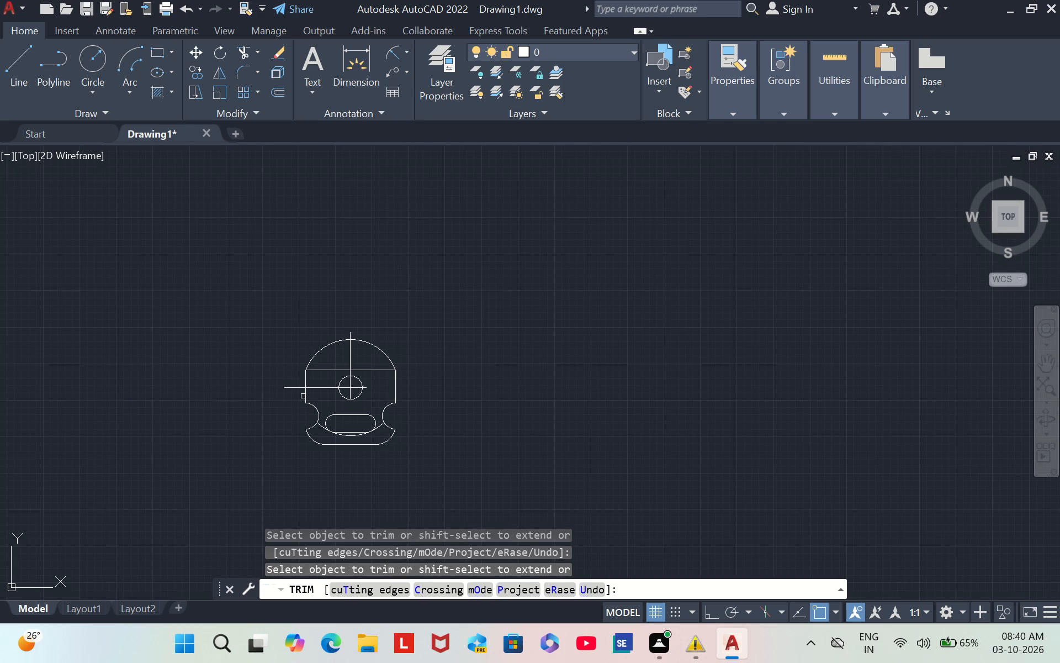
pyautogui.keyDown('ctrl'); pyautogui.scroll(2, 264, 477); pyautogui.keyUp('ctrl')
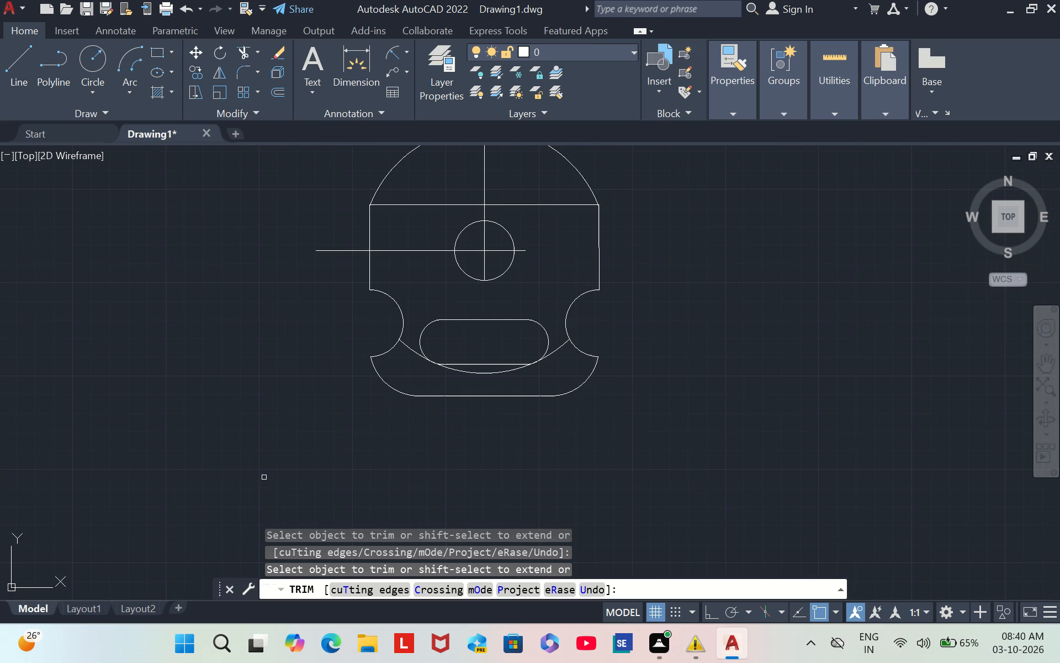
pyautogui.press('`')
pyautogui.press('Escape')
pyautogui.press('Escape')
pyautogui.press('Escape')
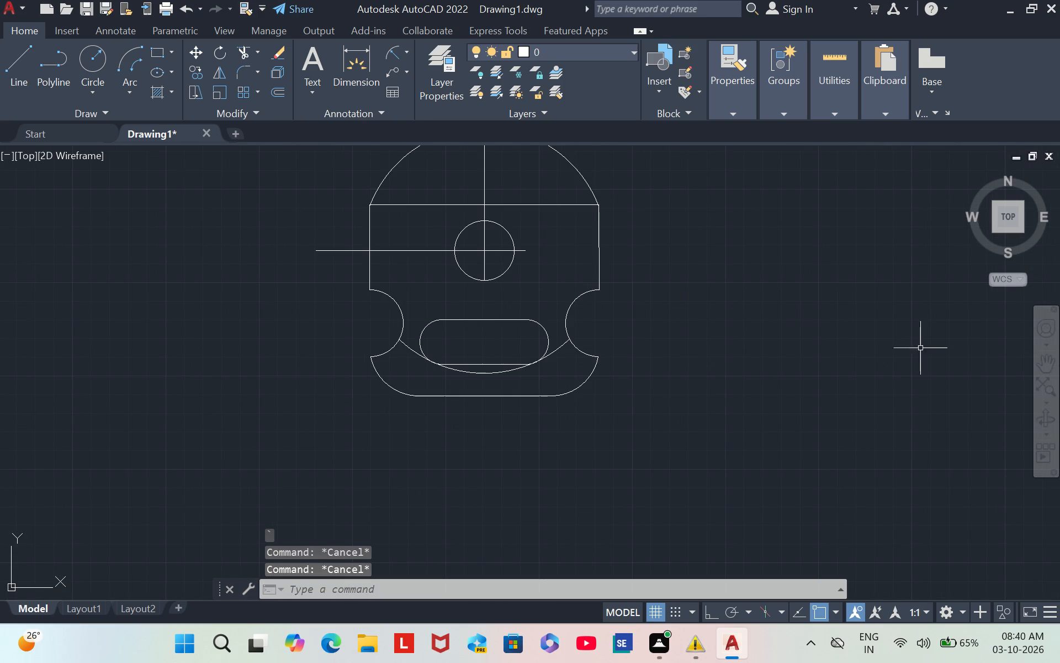
# Delete the leftover lower arc of the large circle between the two side notches.
pyautogui.click(1041, 359)
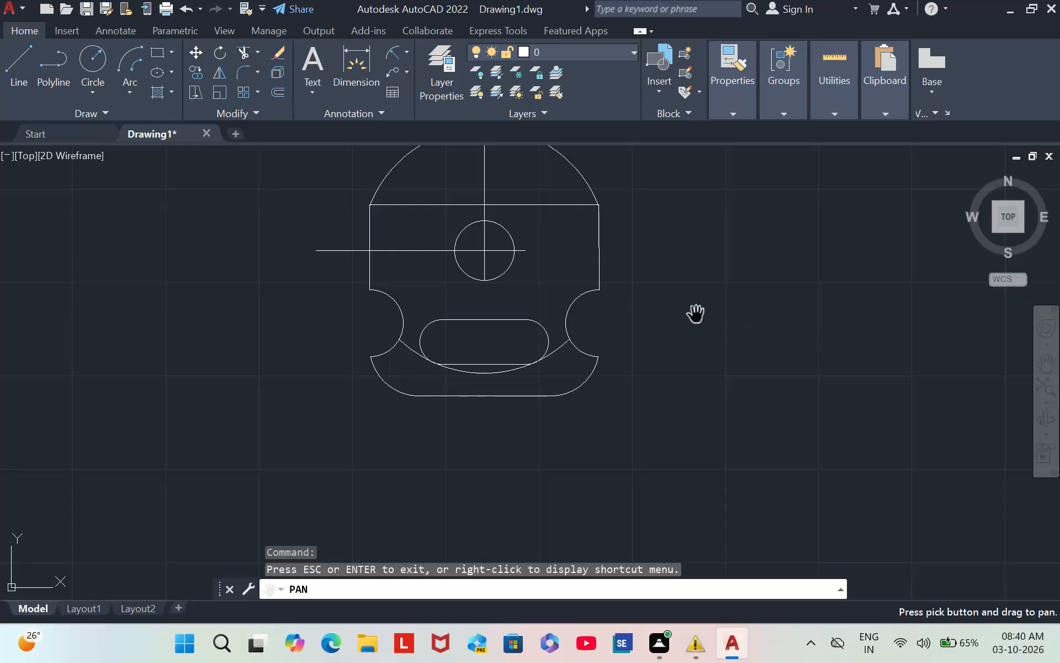
pyautogui.moveTo(691, 313); pyautogui.dragTo(717, 367)
pyautogui.press('Escape')
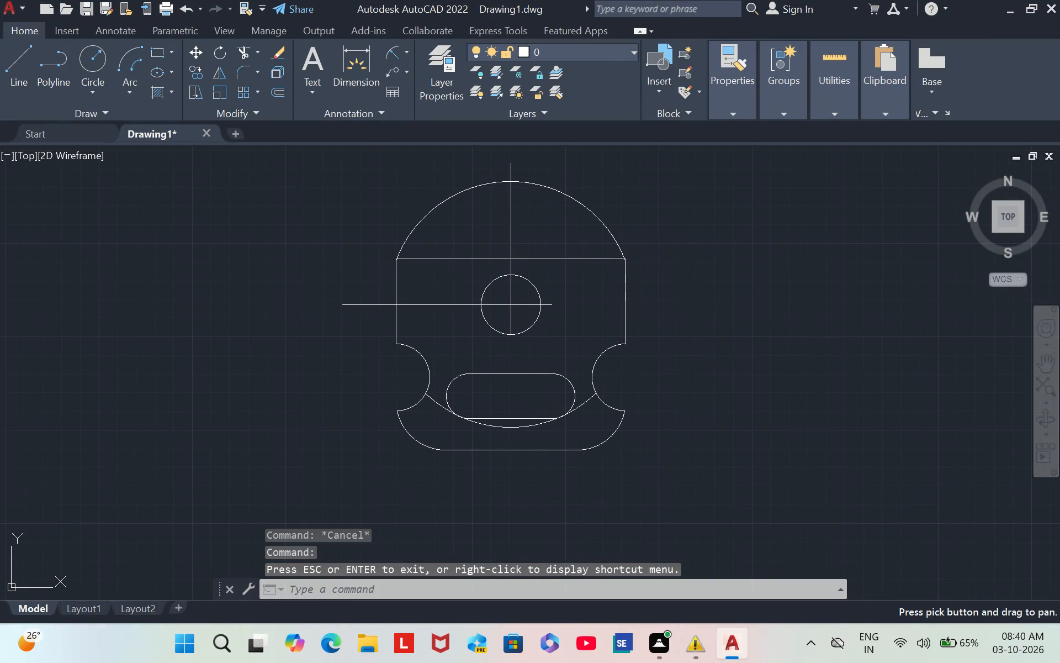
pyautogui.press('Escape')
pyautogui.click(583, 403)
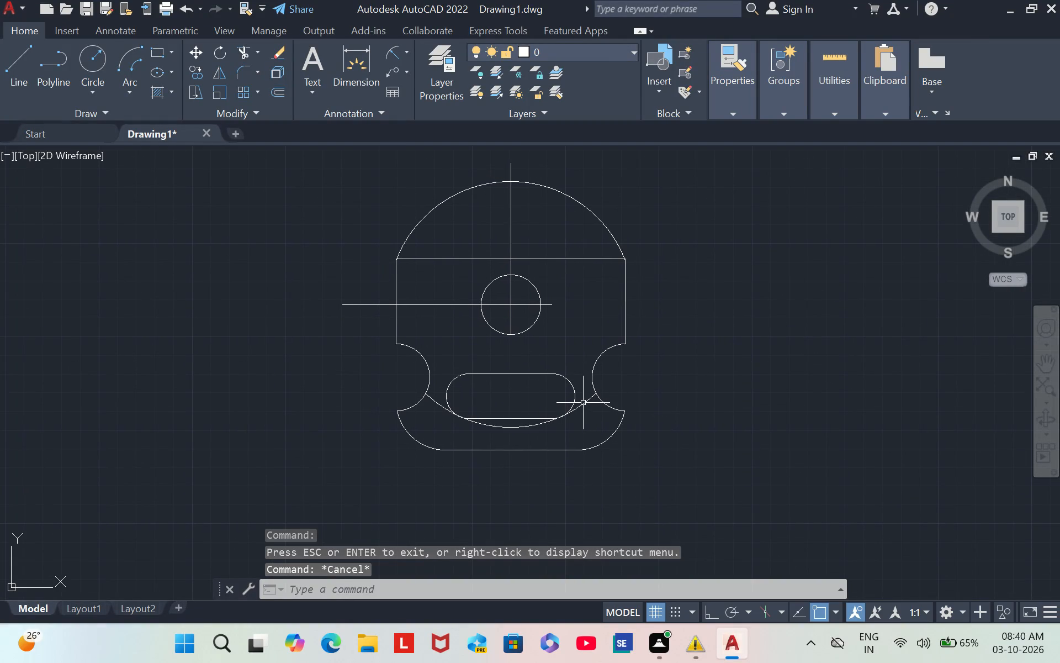
pyautogui.press('Delete')
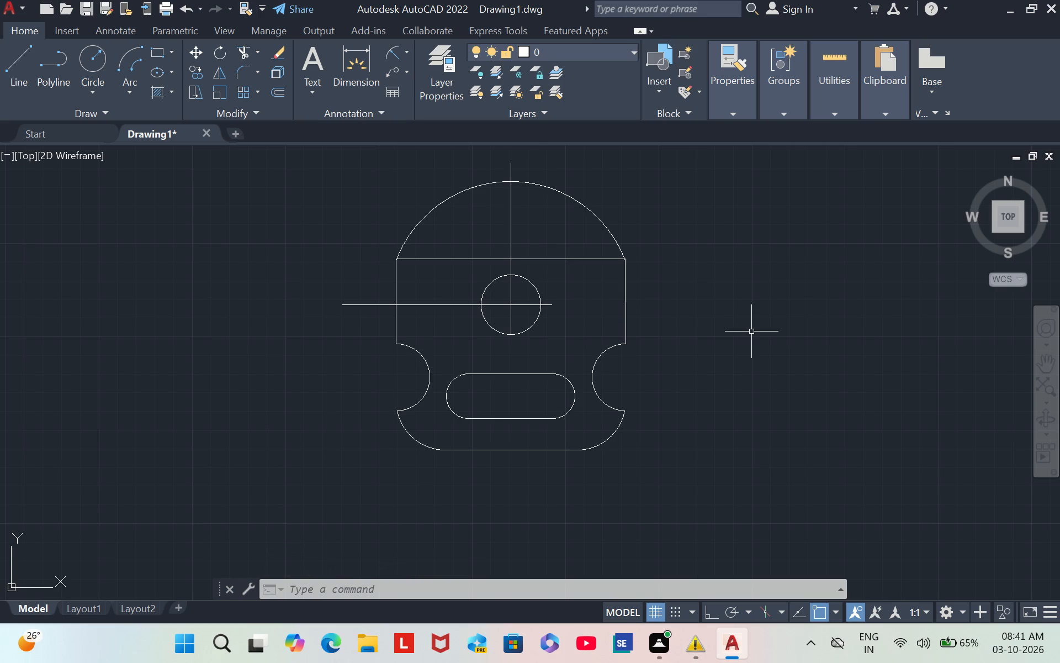
# Draw a line from the top edge's midpoint, 120 units at 60 degrees, continuing with a freehand segment down beside the rounded top.
pyautogui.press('l')
pyautogui.press('Return')
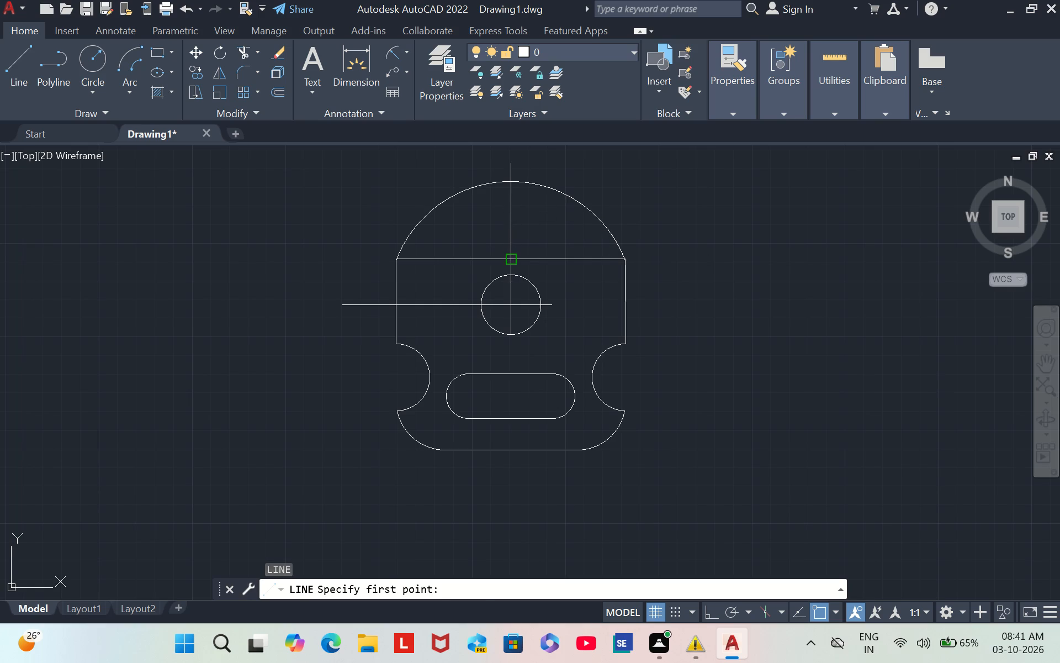
pyautogui.moveTo(510, 260); pyautogui.dragTo(594, 185)
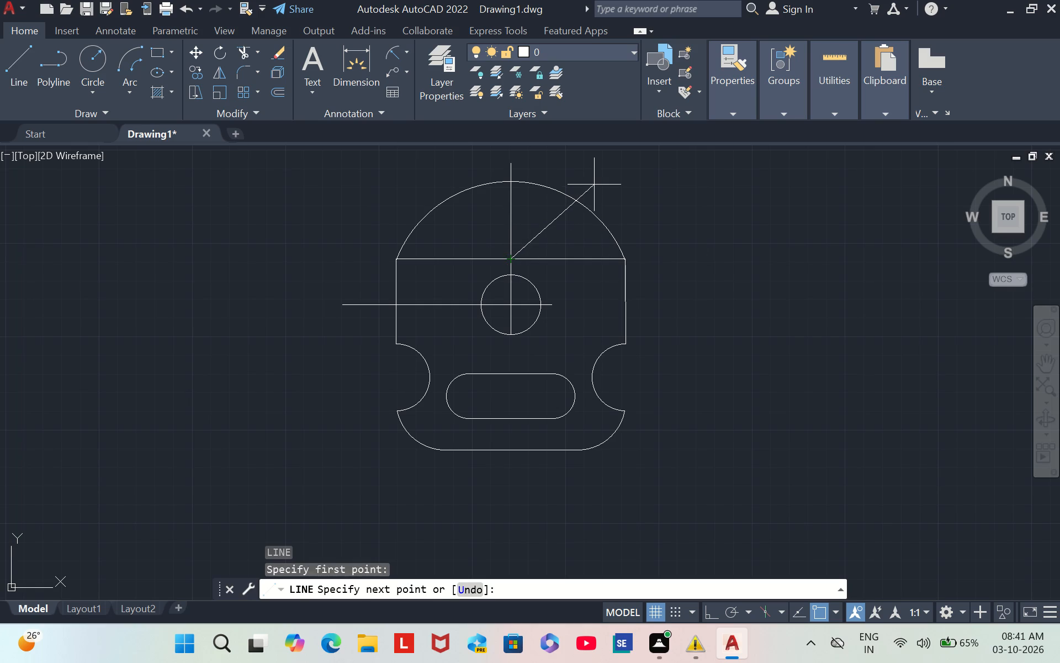
pyautogui.hotkey('shift', '@')
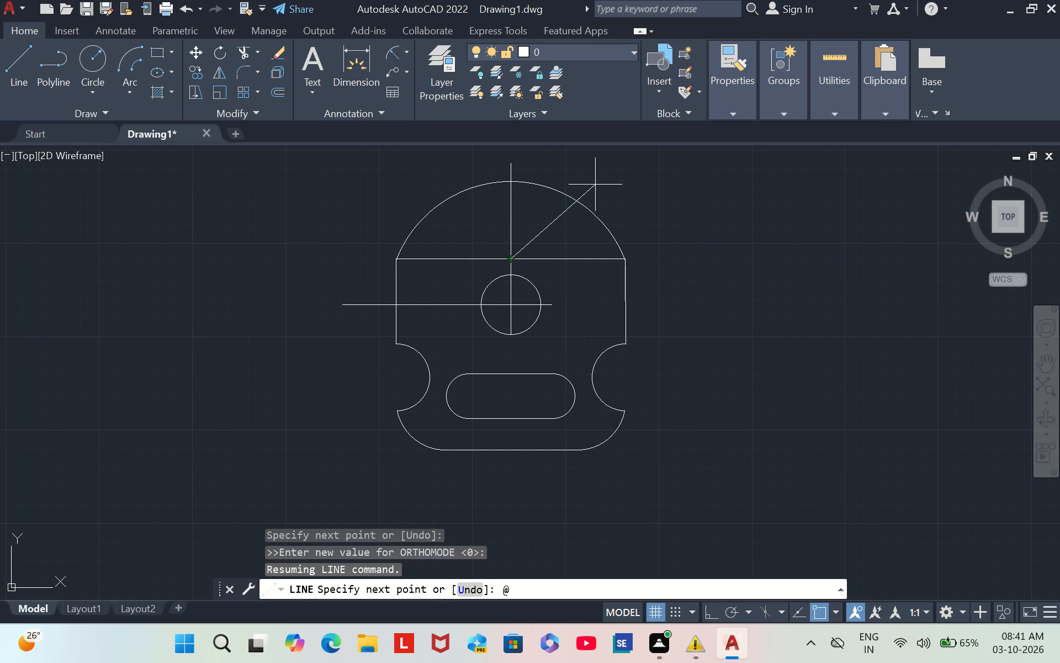
pyautogui.write('120')
pyautogui.write('<60')
pyautogui.press('Return')
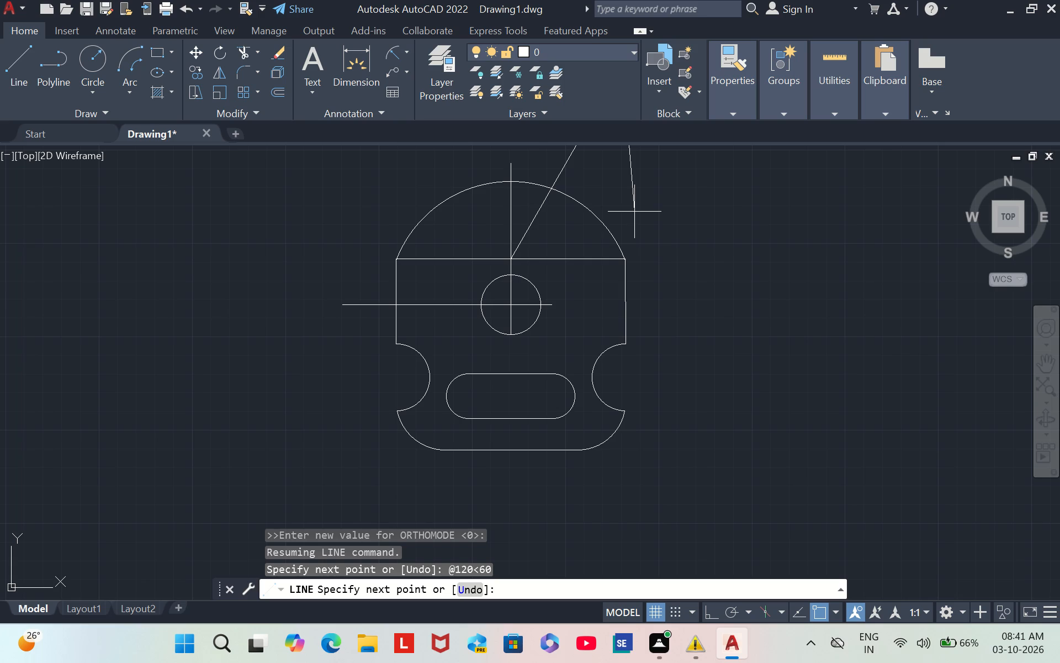
pyautogui.click(634, 212)
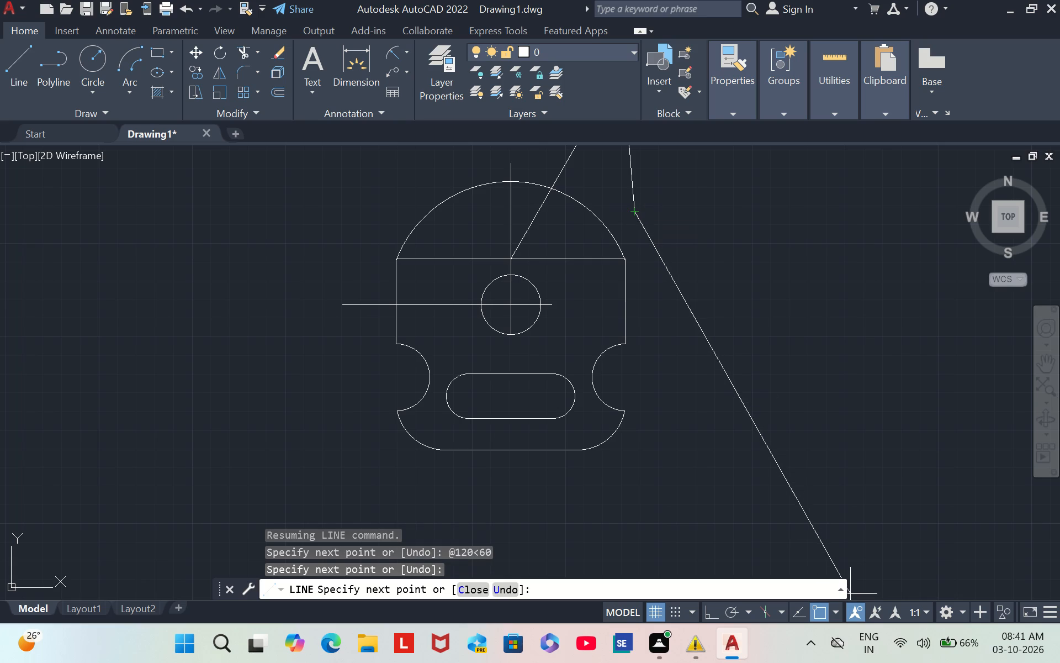
pyautogui.press('Escape')
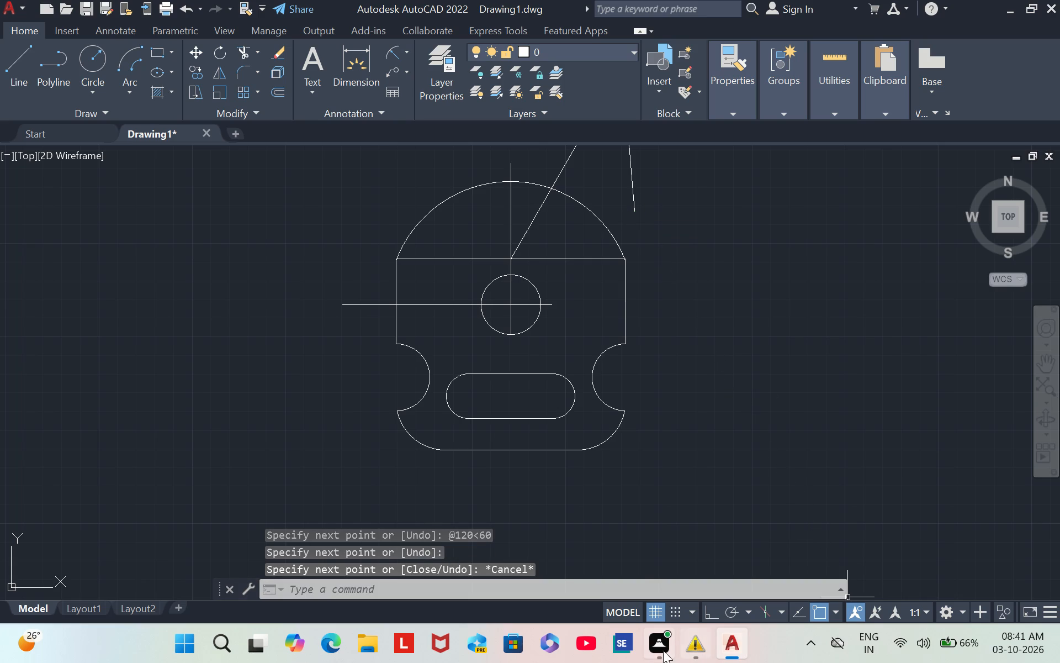
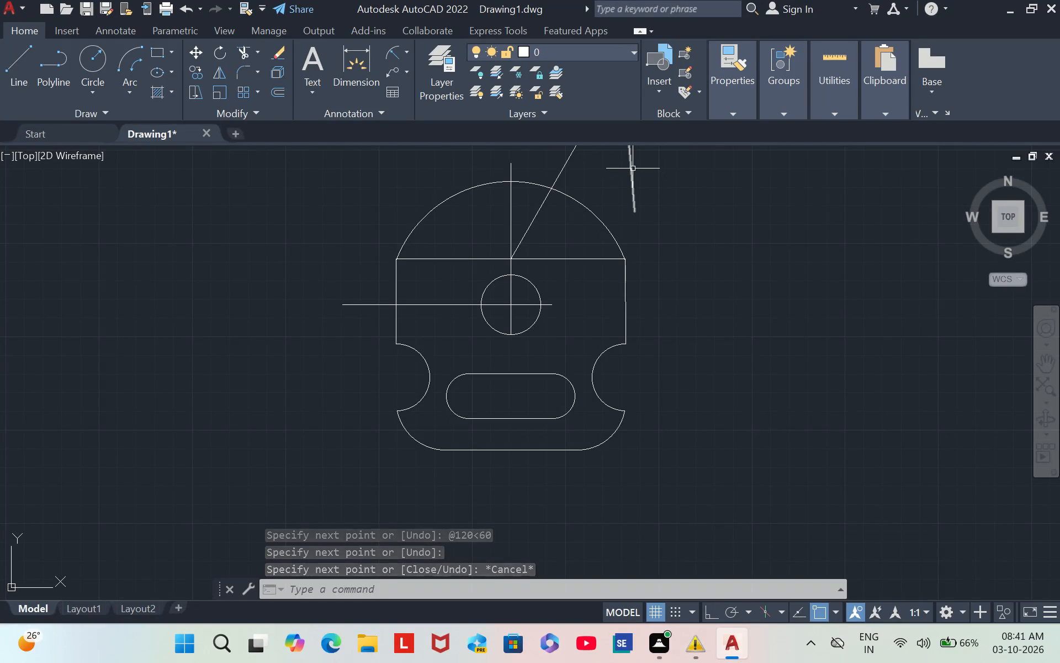
# Delete the freehand line segment beside the rounded top.
pyautogui.click(633, 169)
pyautogui.press('Delete')
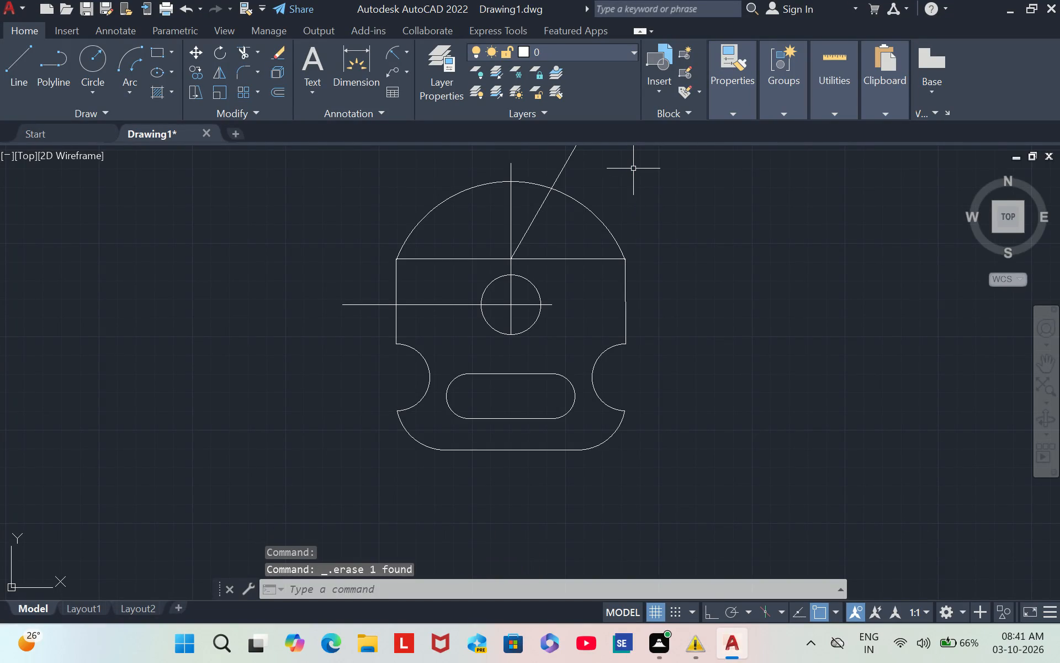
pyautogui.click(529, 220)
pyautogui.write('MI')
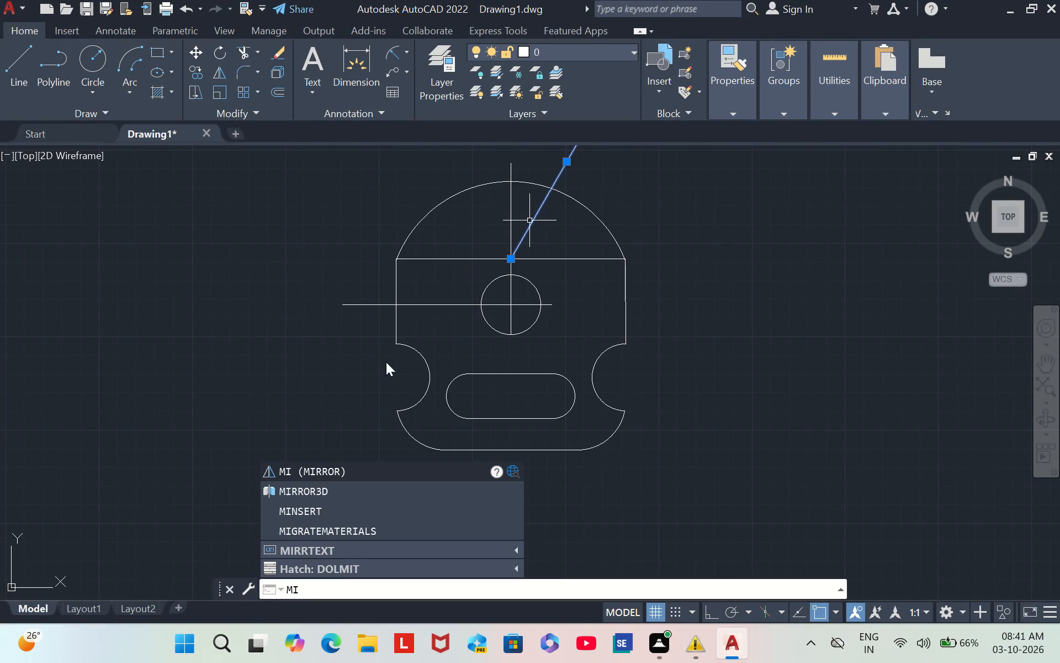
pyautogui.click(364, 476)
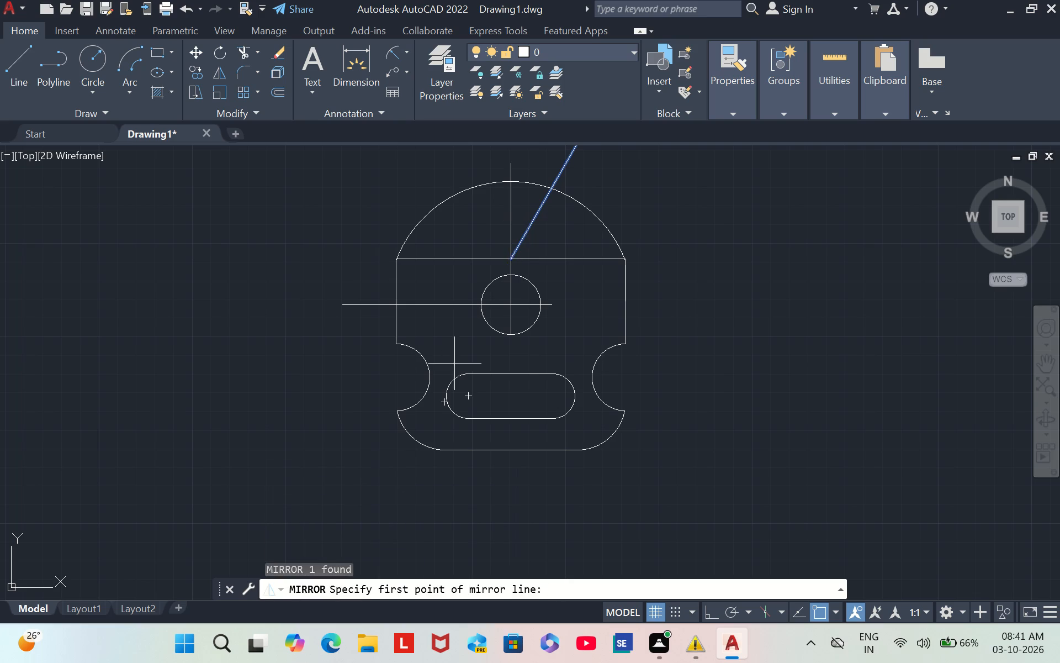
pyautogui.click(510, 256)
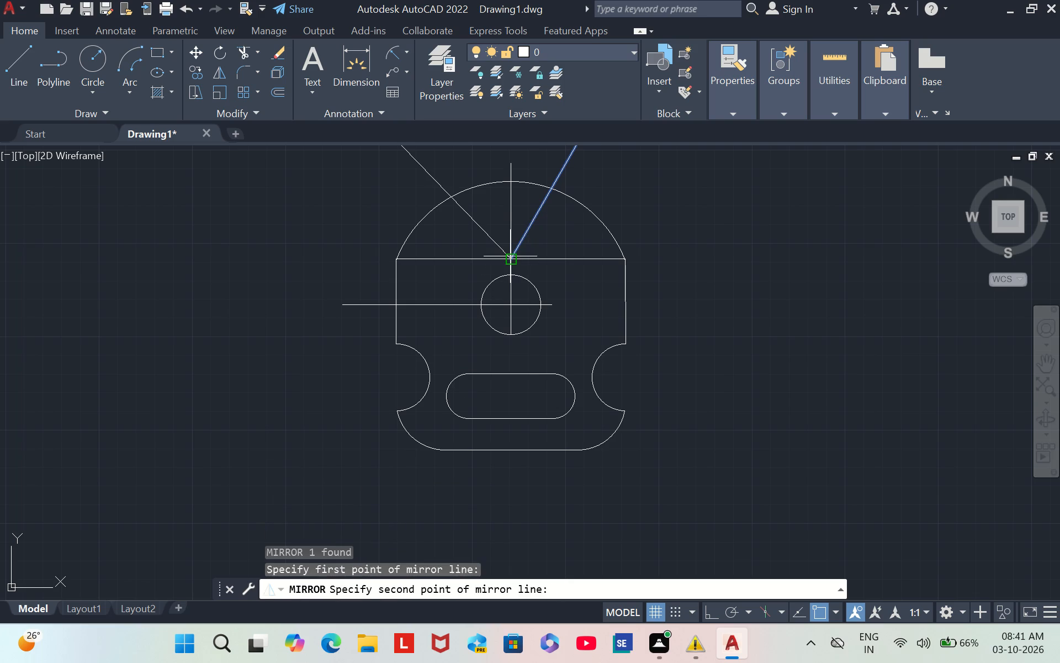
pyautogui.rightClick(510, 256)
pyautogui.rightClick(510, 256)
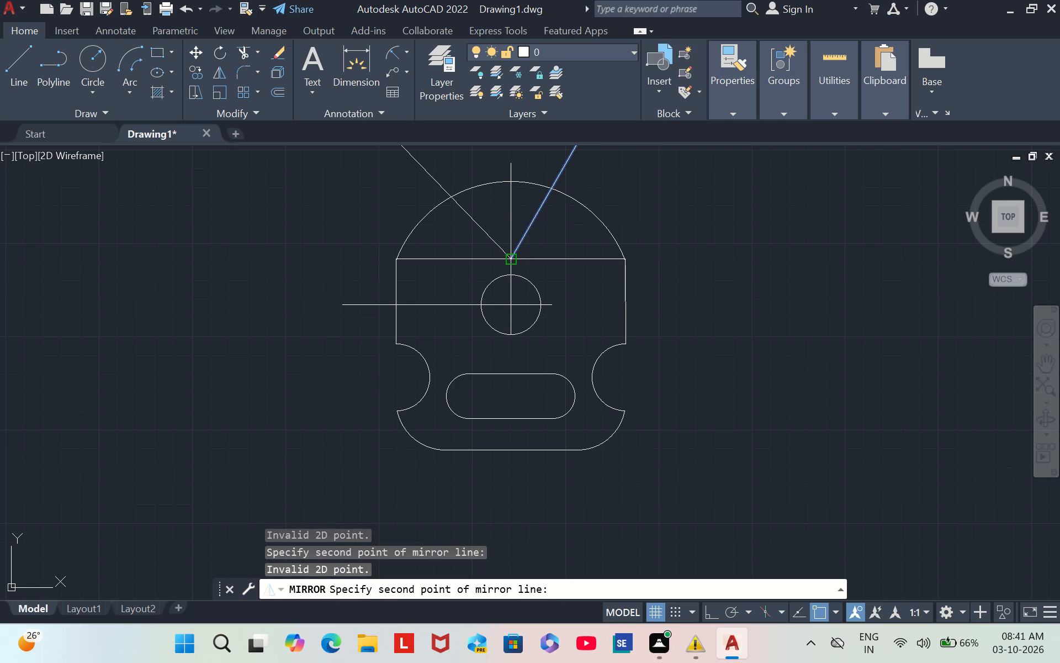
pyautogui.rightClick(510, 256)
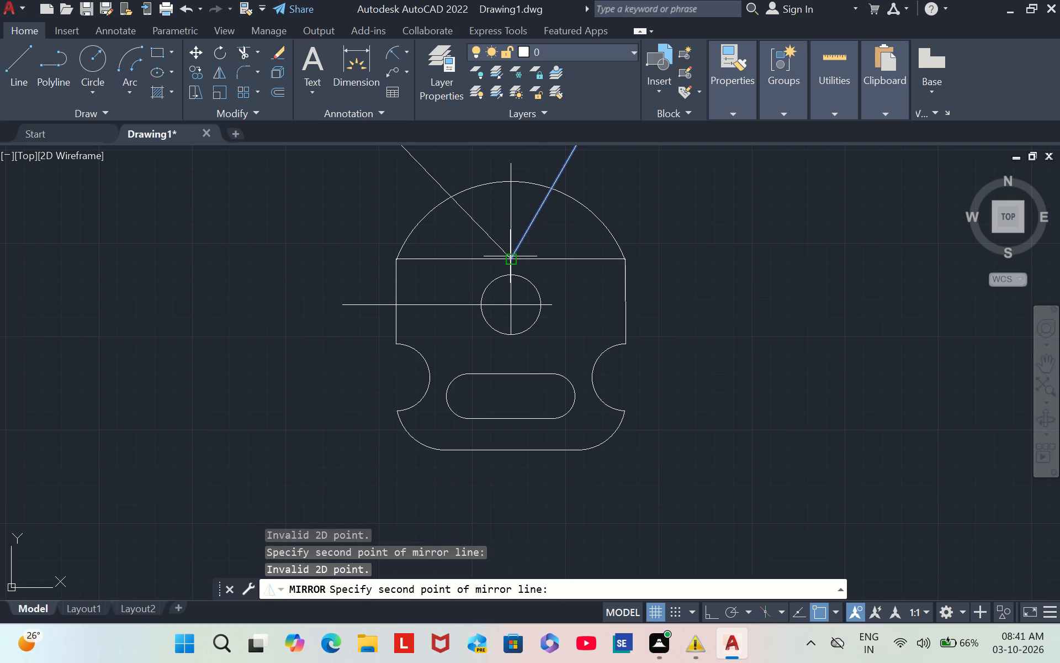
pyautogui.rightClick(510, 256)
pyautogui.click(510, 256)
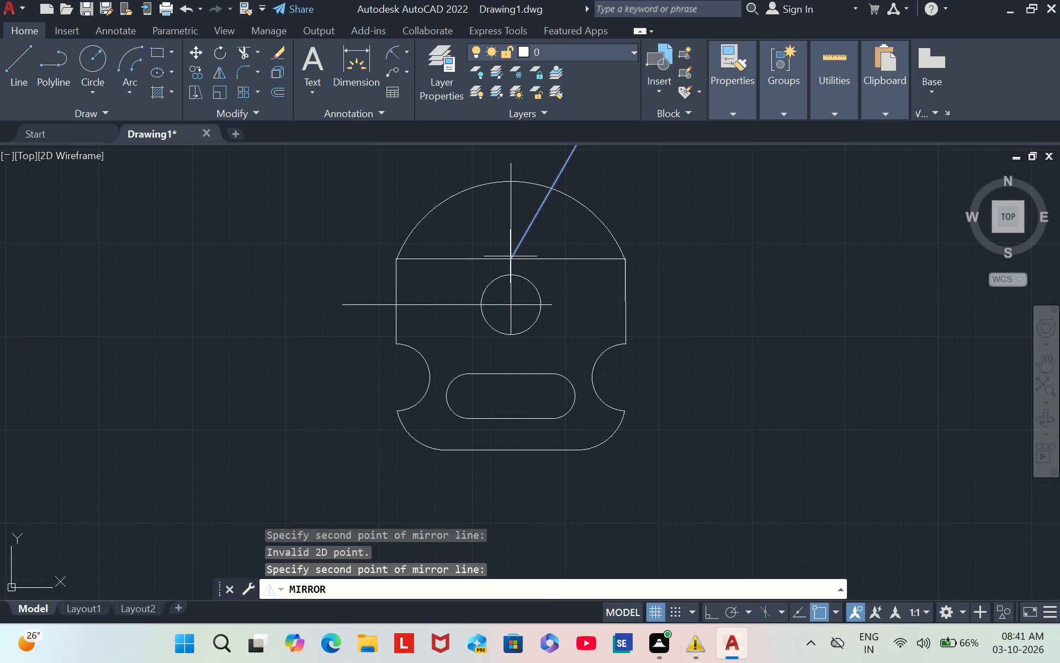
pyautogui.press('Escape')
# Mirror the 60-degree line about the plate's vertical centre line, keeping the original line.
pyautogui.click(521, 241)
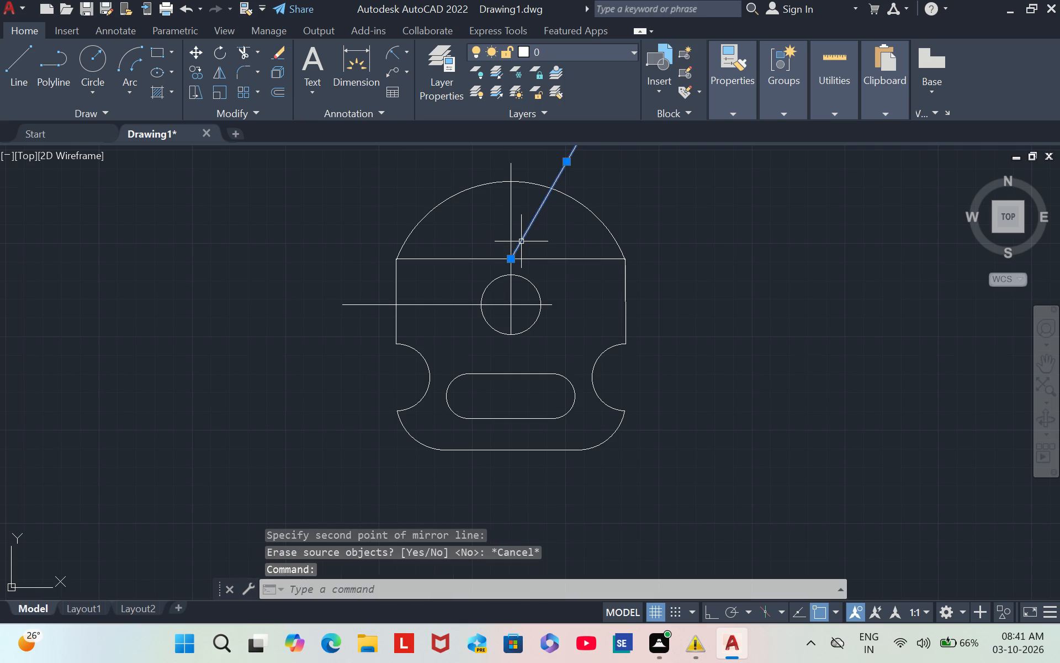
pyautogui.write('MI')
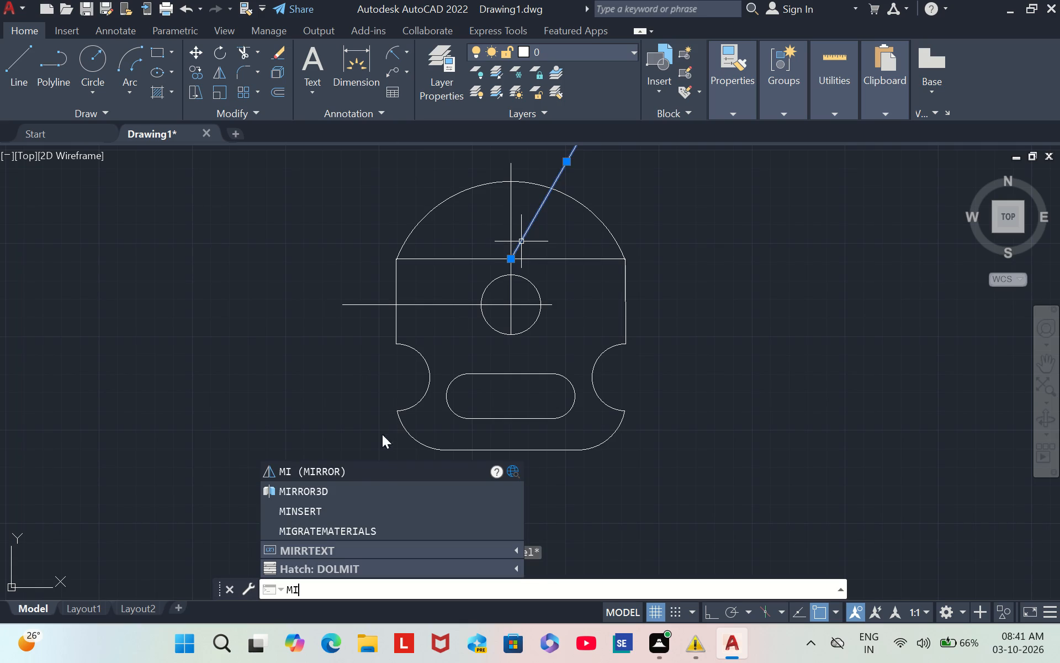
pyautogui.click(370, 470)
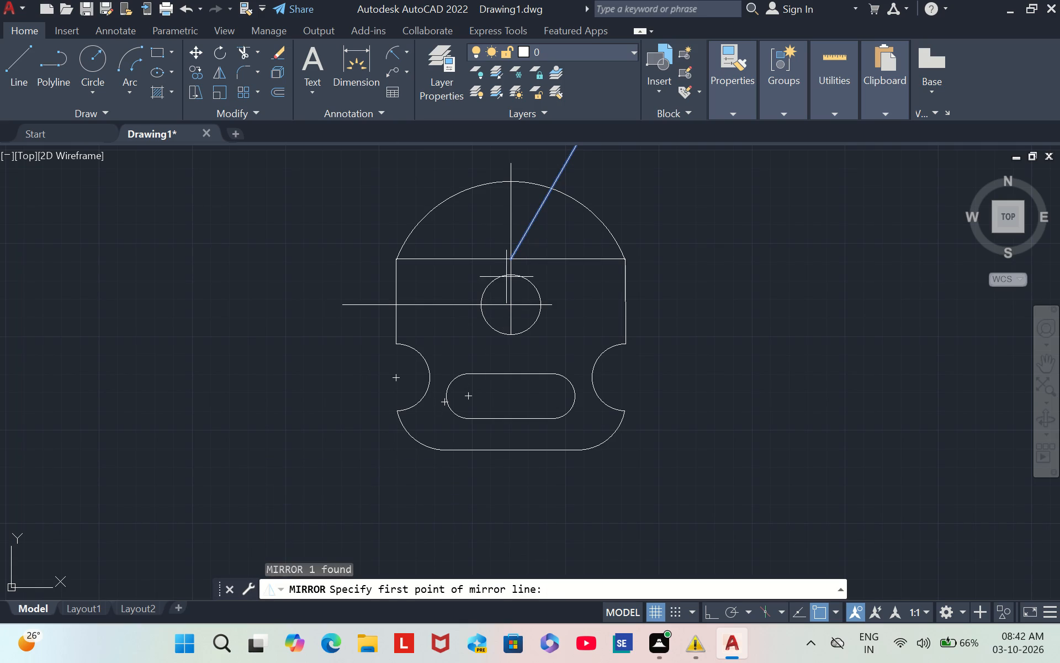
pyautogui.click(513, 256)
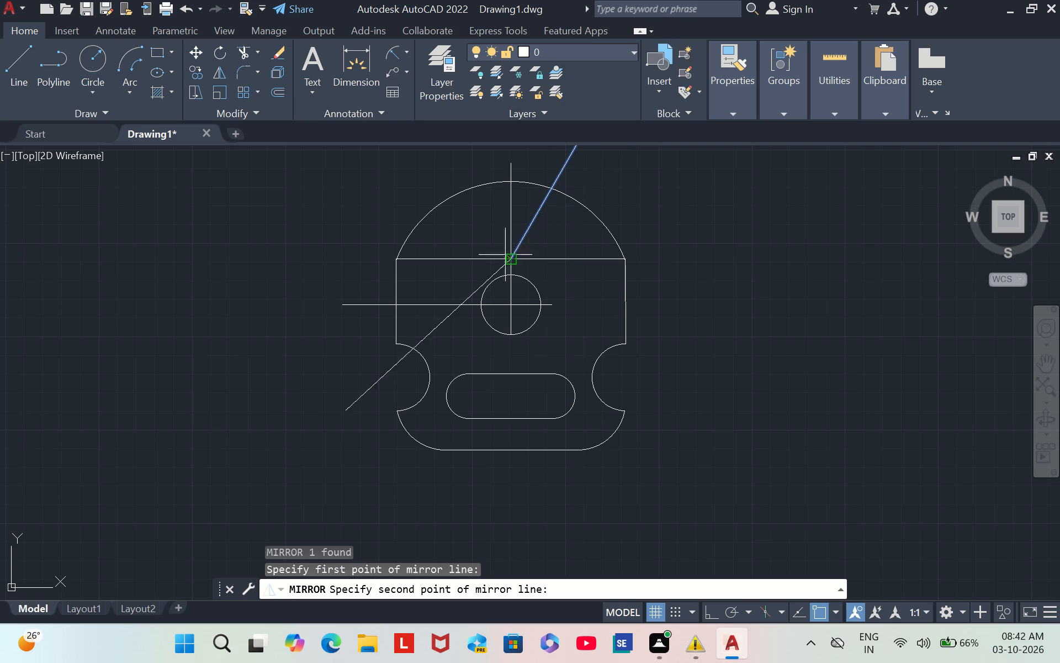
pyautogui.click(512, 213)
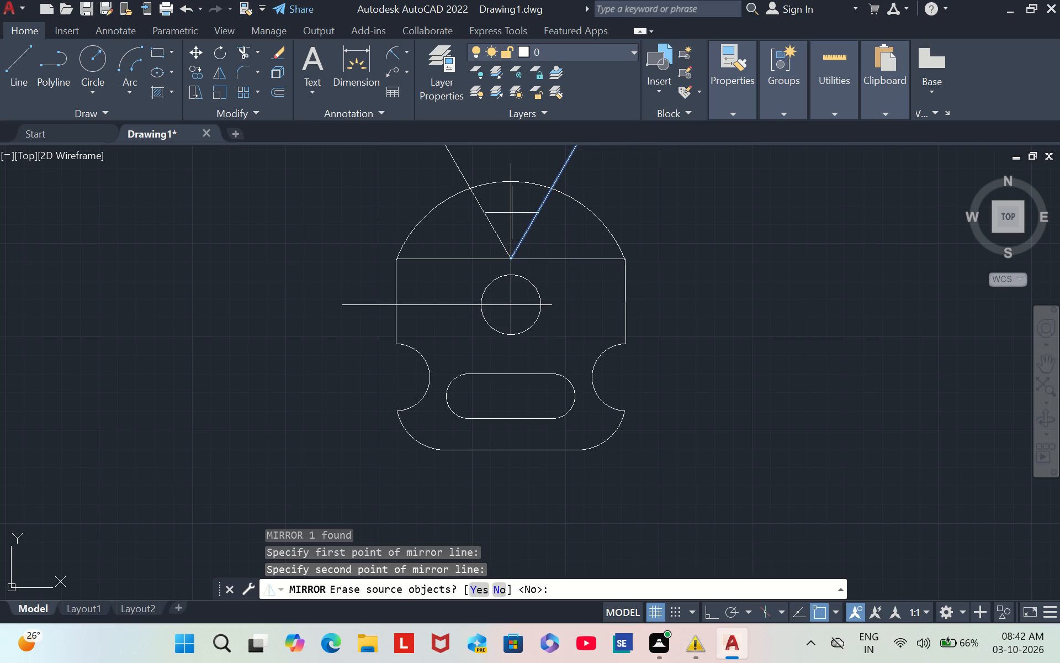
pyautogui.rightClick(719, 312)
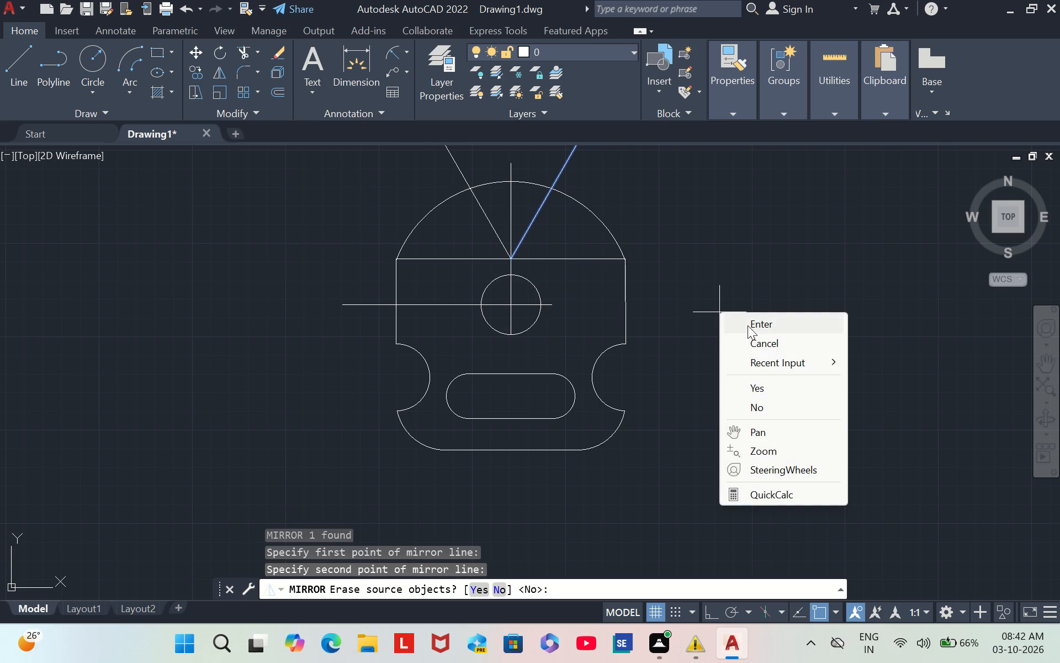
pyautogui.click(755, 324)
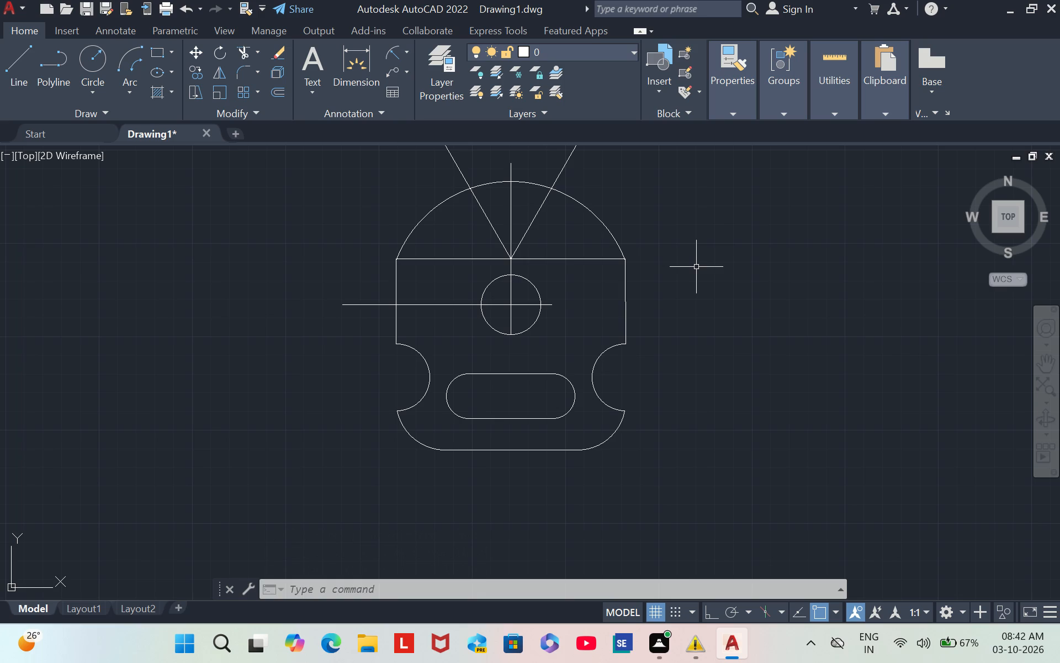
# Delete both slanted lines that rise from the top edge's midpoint.
pyautogui.click(535, 214)
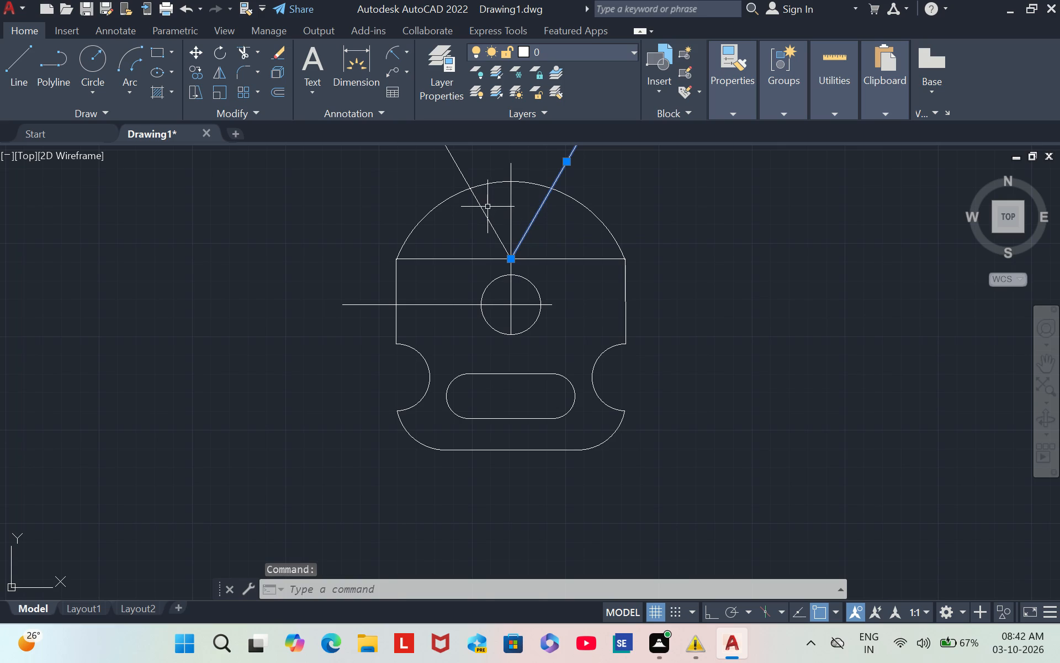
pyautogui.click(487, 207)
pyautogui.click(475, 203)
pyautogui.press('Delete')
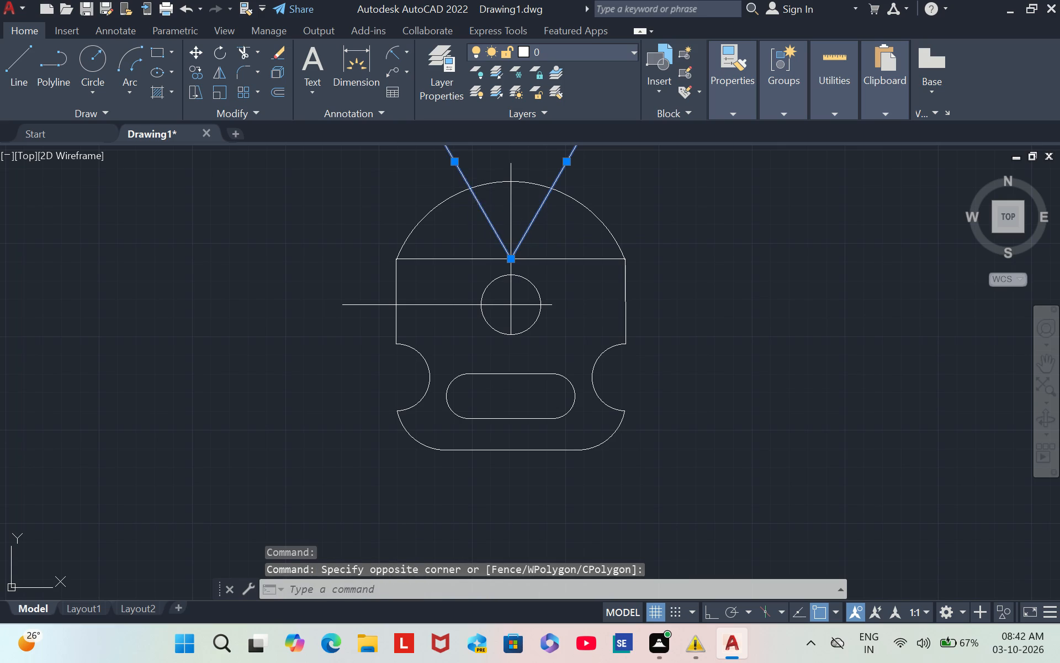
# Draw a line from the top edge's midpoint, 120 units long at 90 degrees.
pyautogui.press('l')
pyautogui.press('Return')
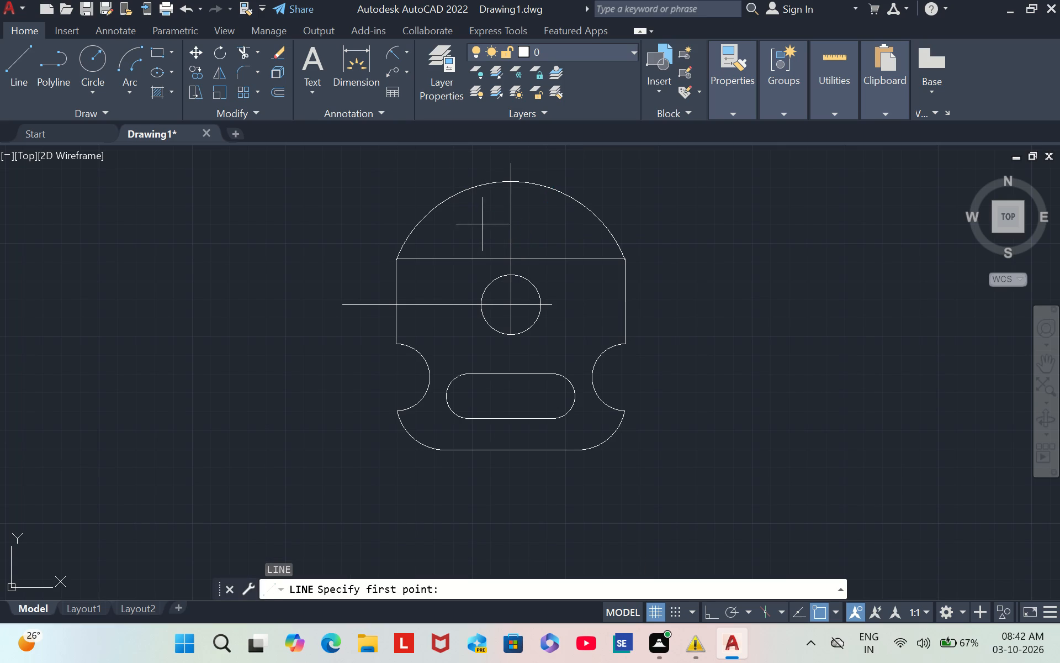
pyautogui.moveTo(510, 256); pyautogui.dragTo(670, 174)
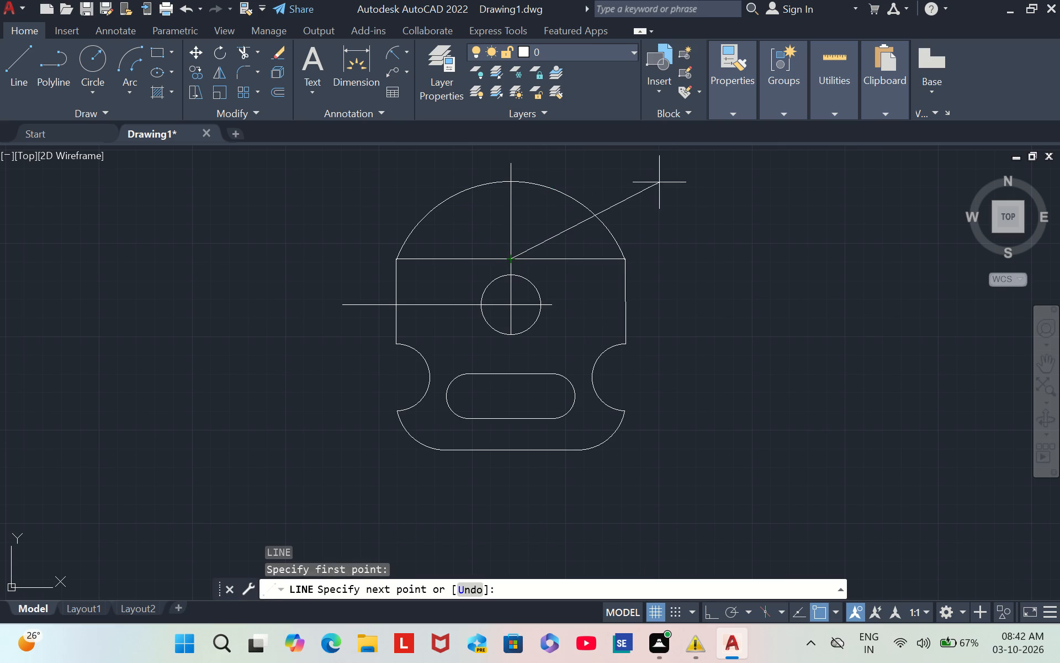
pyautogui.moveTo(670, 174); pyautogui.dragTo(671, 172)
pyautogui.write('@120')
pyautogui.write('<90')
pyautogui.press('Return')
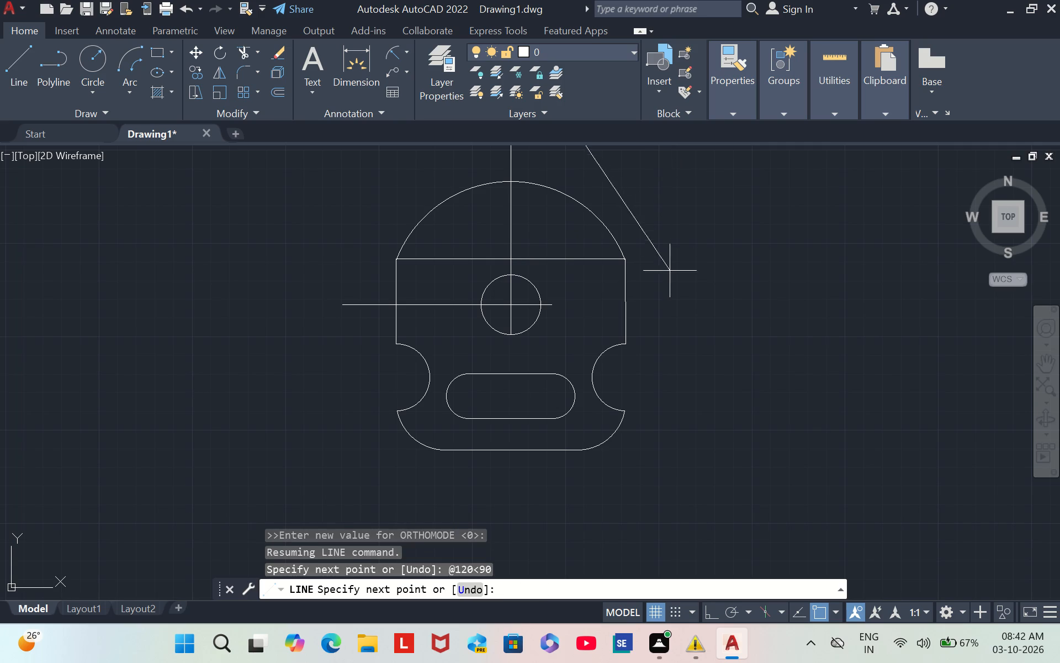
pyautogui.press('Escape')
pyautogui.press('Escape')
pyautogui.press('Escape')
# Draw a freehand slanted line from the top edge's midpoint up to the right, ending outside the rounded top's arc.
pyautogui.keyDown('ctrl'); pyautogui.scroll(-3, 671, 271); pyautogui.keyUp('ctrl')
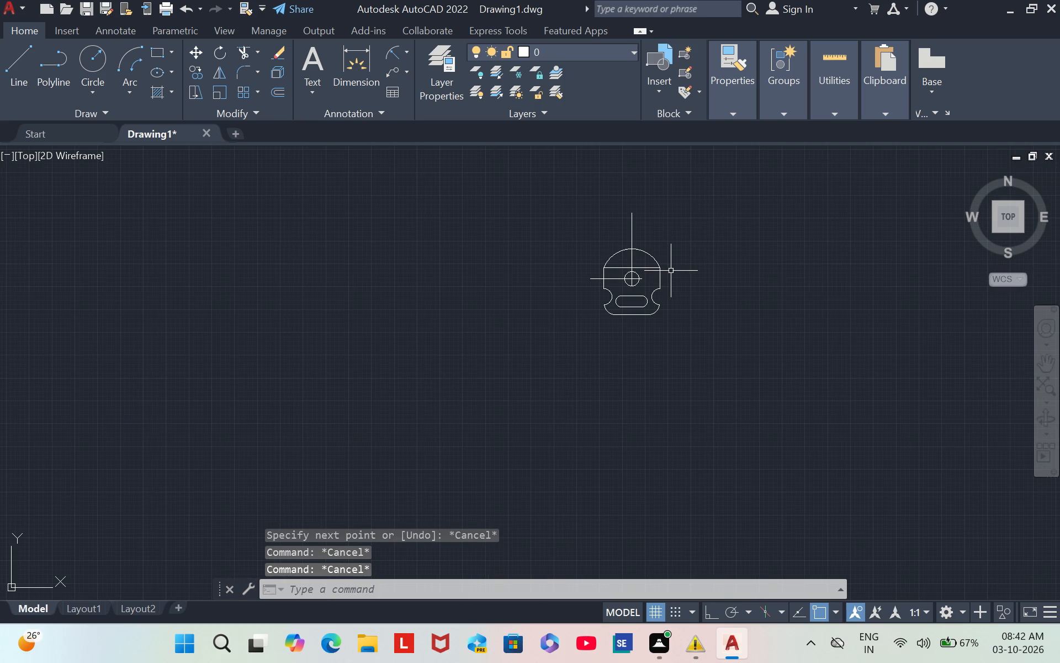
pyautogui.keyDown('ctrl'); pyautogui.scroll(2, 702, 207); pyautogui.keyUp('ctrl')
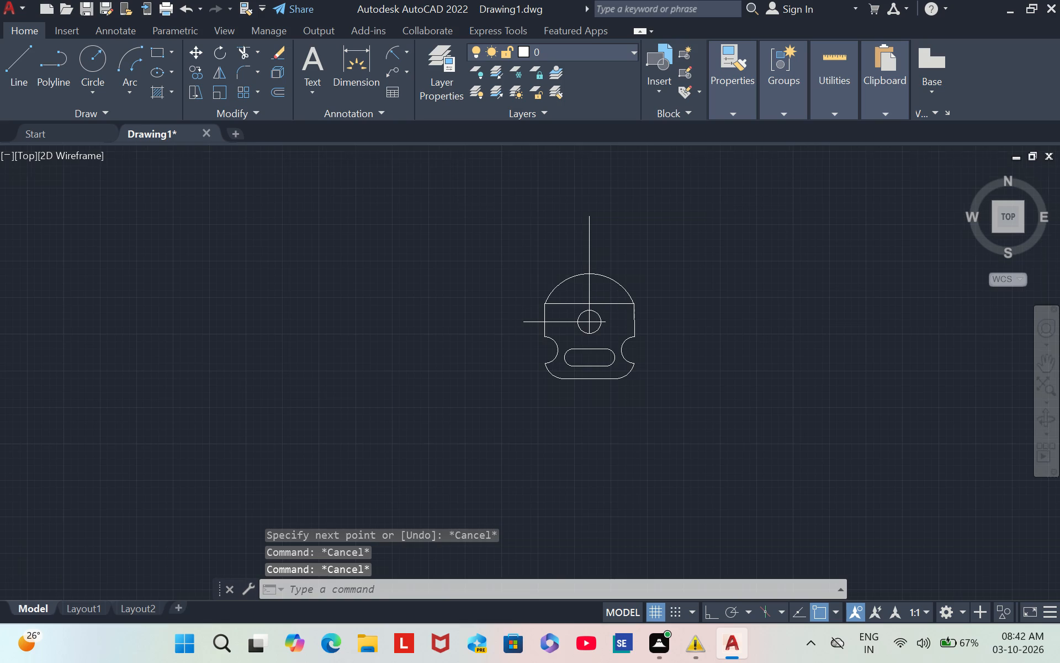
pyautogui.keyDown('ctrl'); pyautogui.scroll(1, 598, 488); pyautogui.keyUp('ctrl')
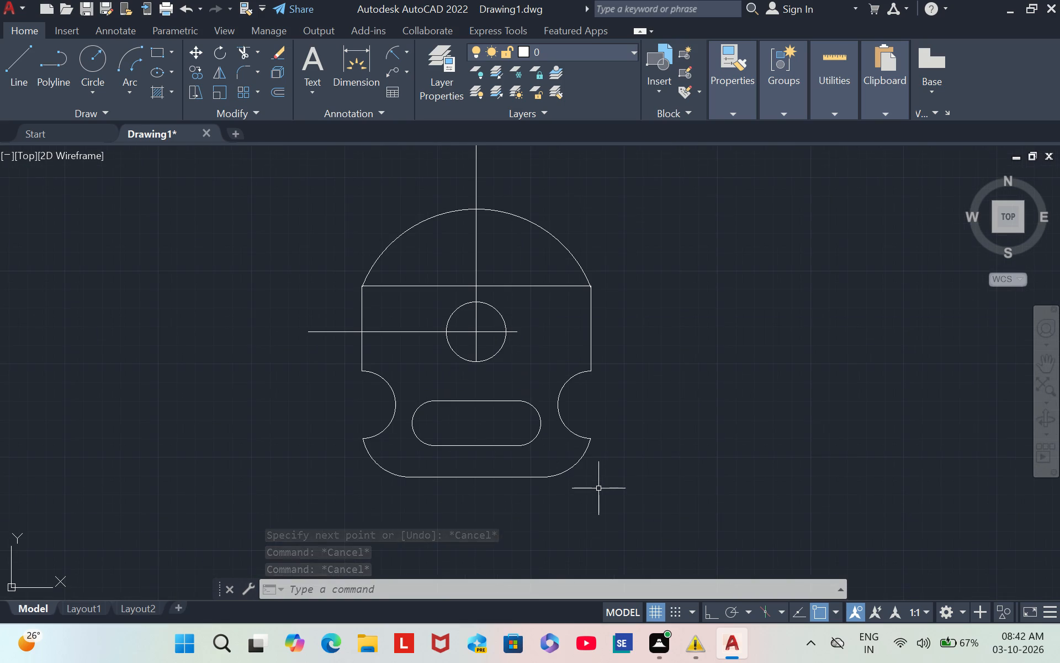
pyautogui.press('l')
pyautogui.press('Return')
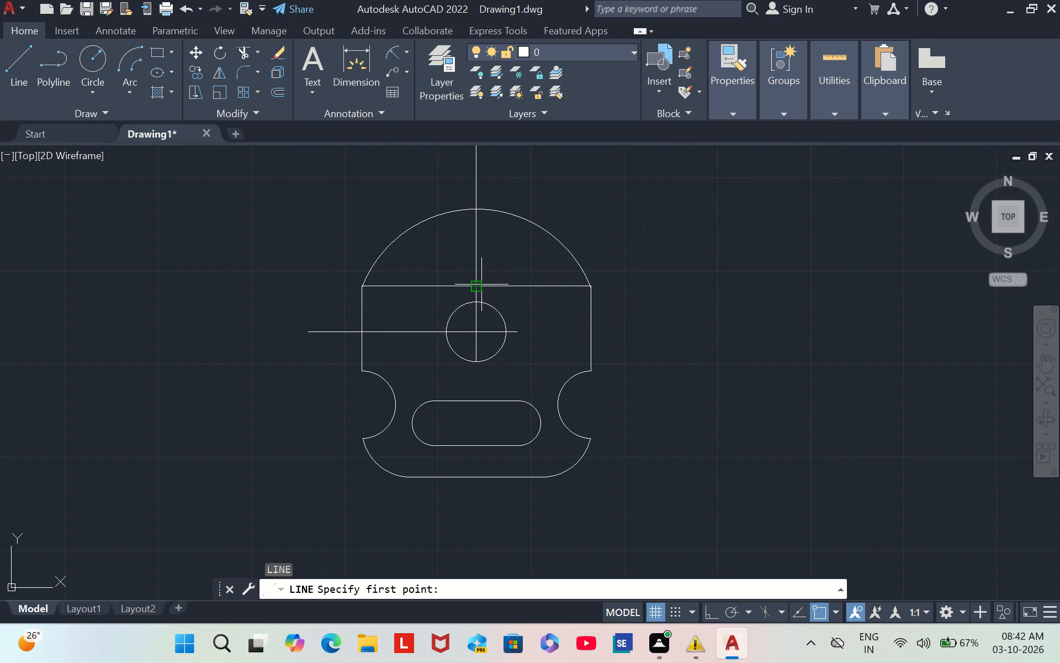
pyautogui.moveTo(477, 283); pyautogui.dragTo(614, 170)
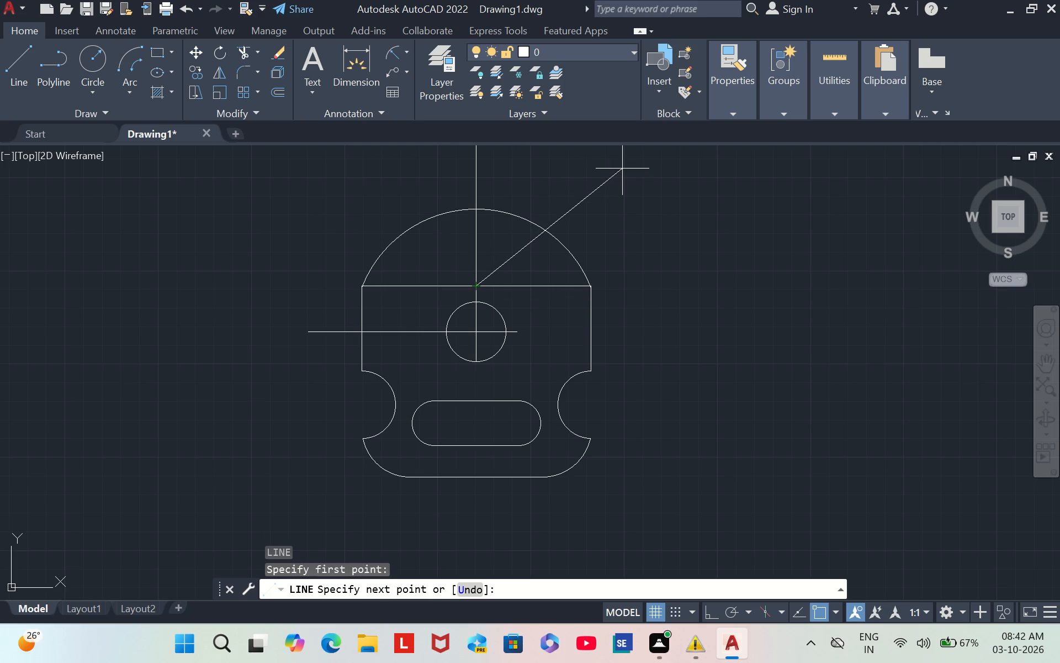
pyautogui.click(622, 169)
pyautogui.press('Escape')
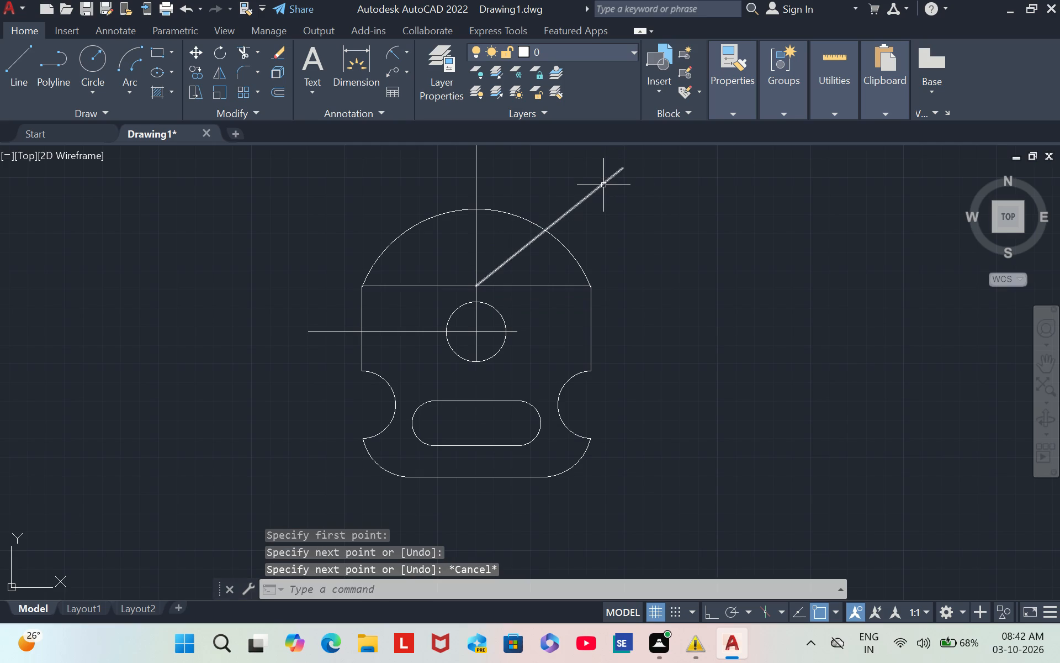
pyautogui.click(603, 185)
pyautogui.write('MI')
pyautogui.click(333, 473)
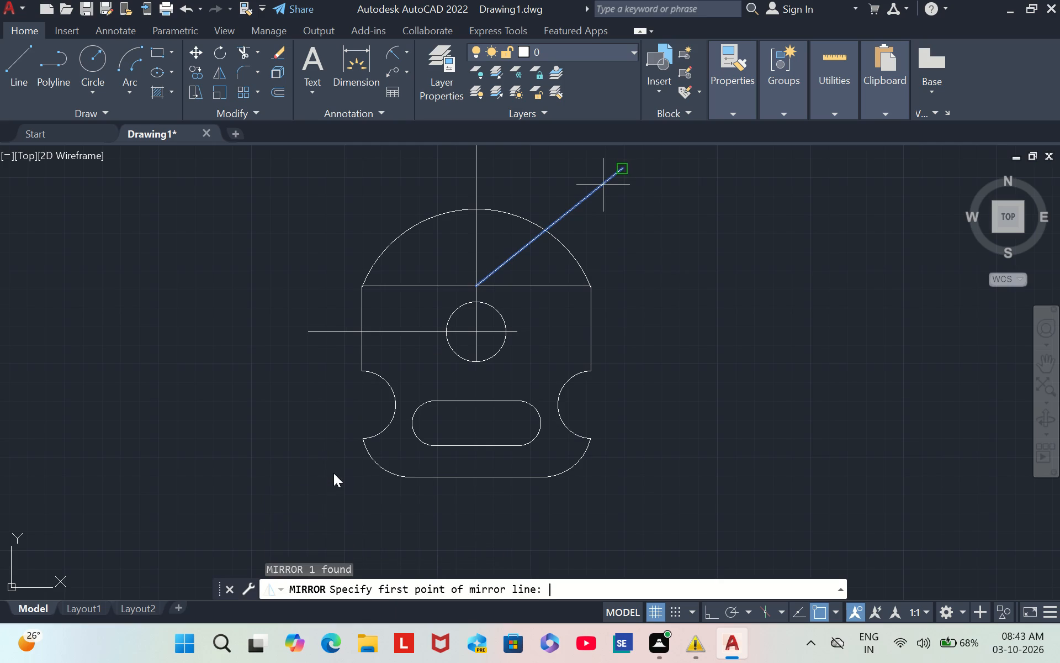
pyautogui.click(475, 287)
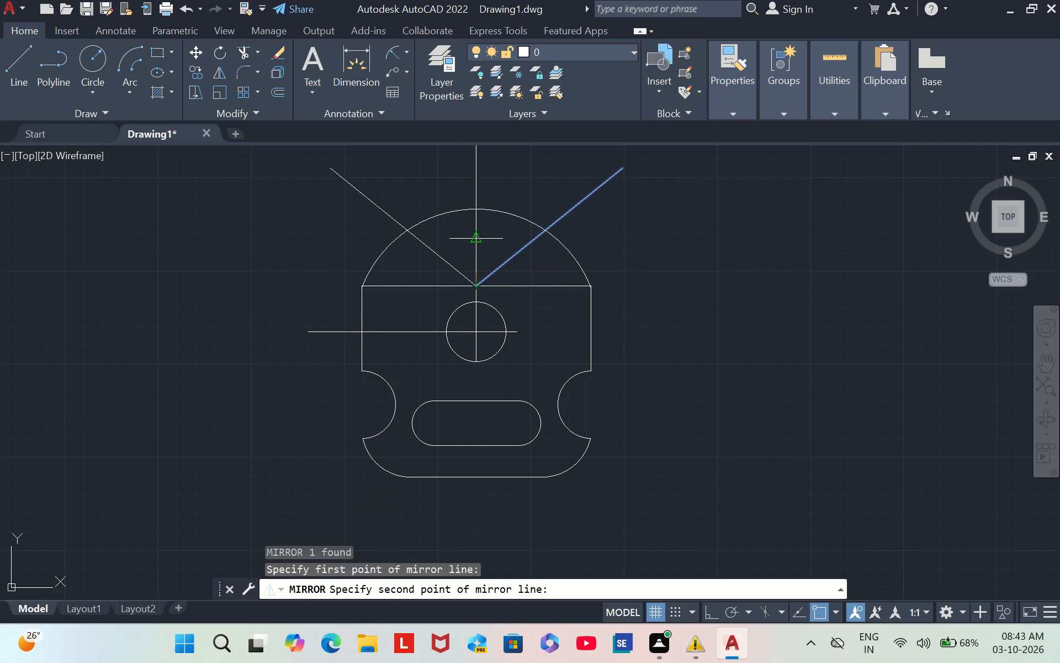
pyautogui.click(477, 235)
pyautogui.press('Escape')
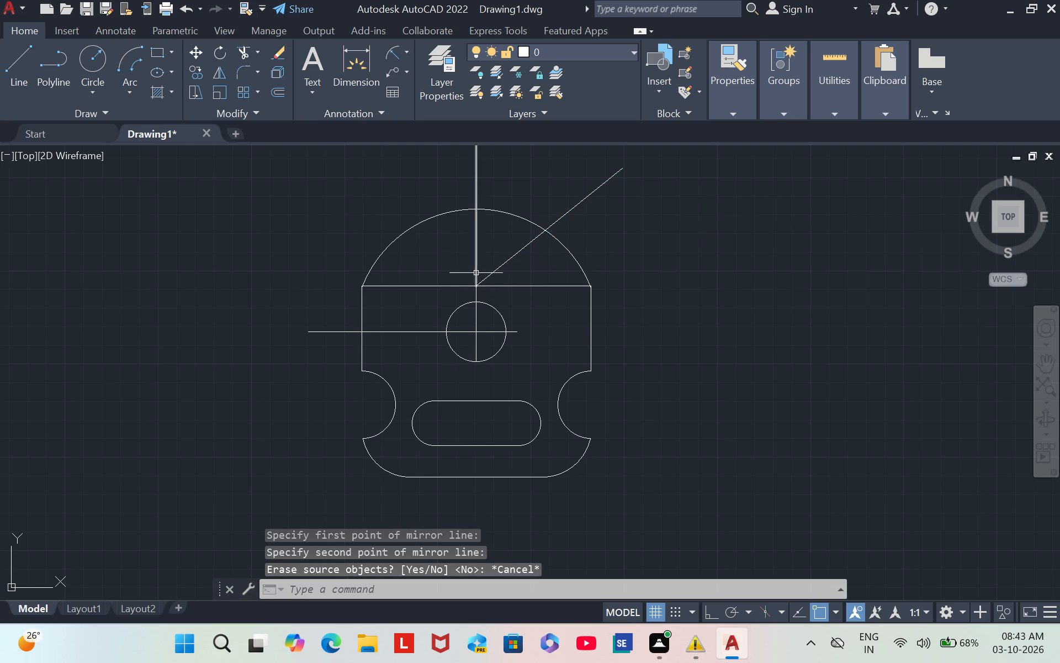
# Mirror the slanted line about the vertical line through the top edge's midpoint, keeping the original line.
pyautogui.click(502, 267)
pyautogui.write('MI')
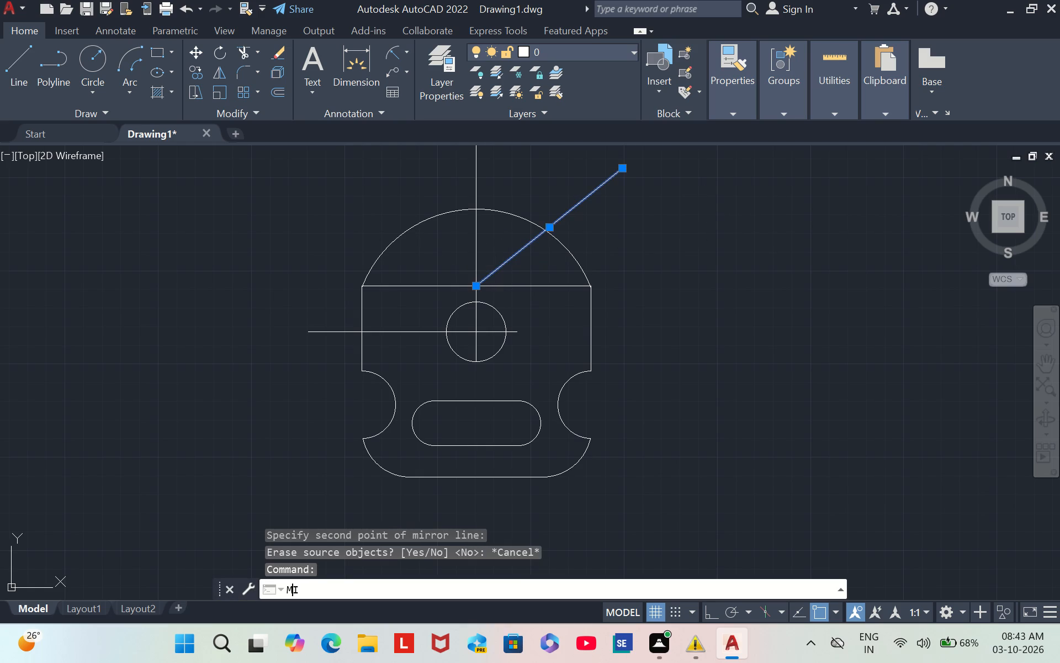
pyautogui.click(341, 473)
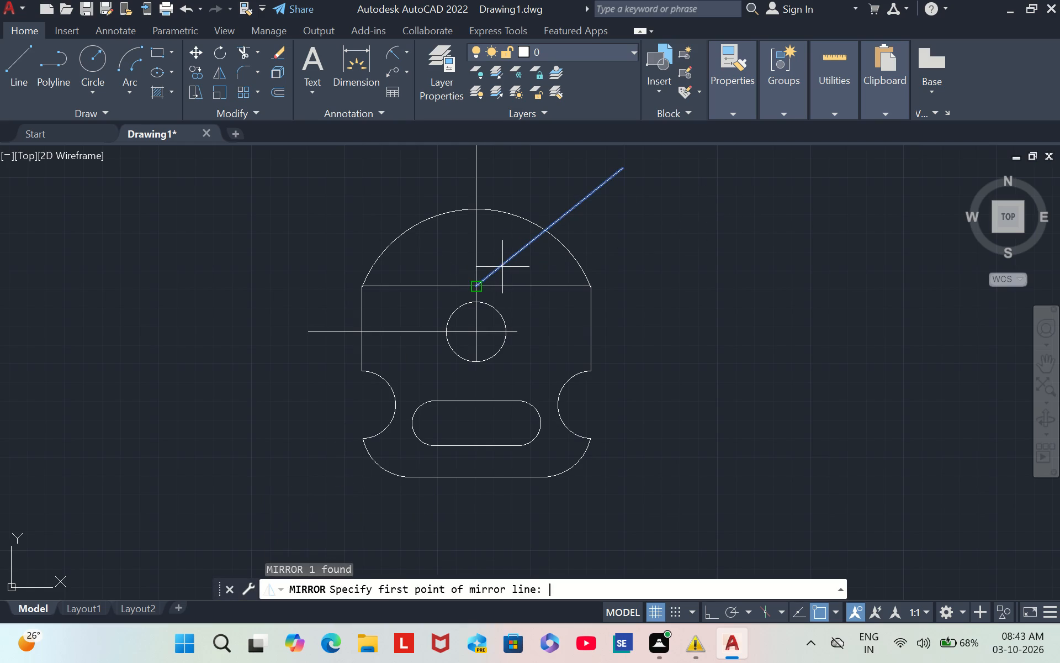
pyautogui.click(473, 285)
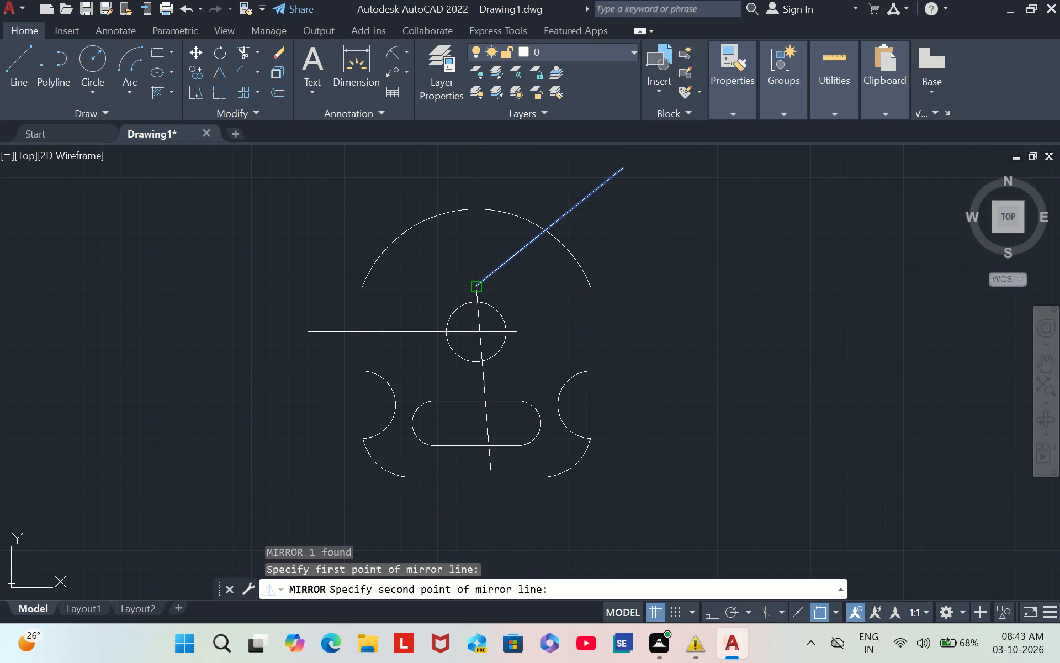
pyautogui.click(476, 243)
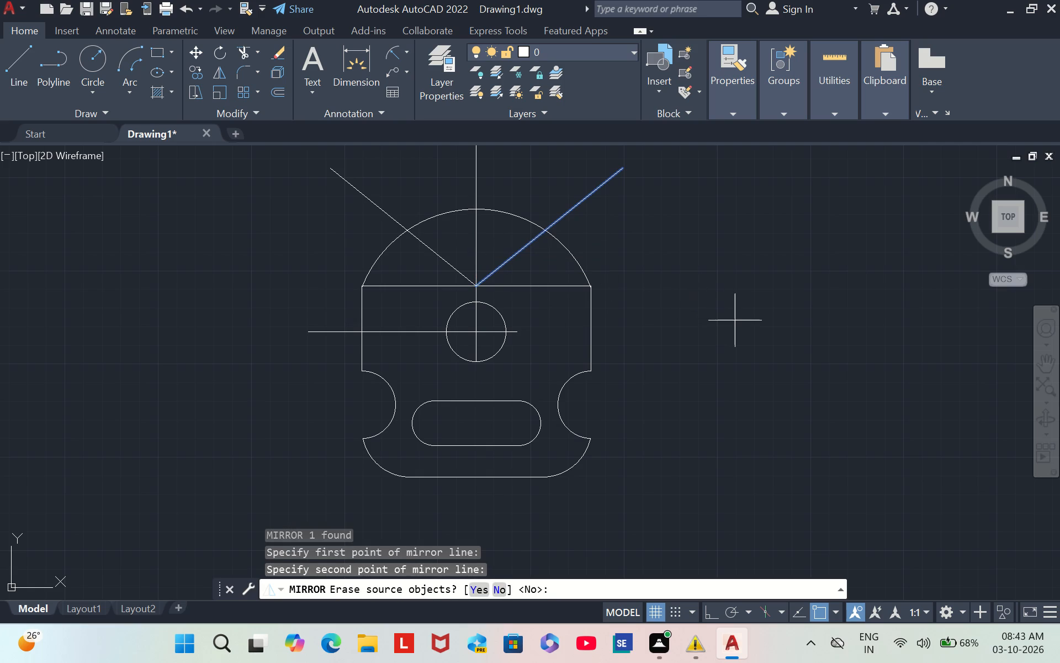
pyautogui.click(727, 386)
pyautogui.rightClick(727, 386)
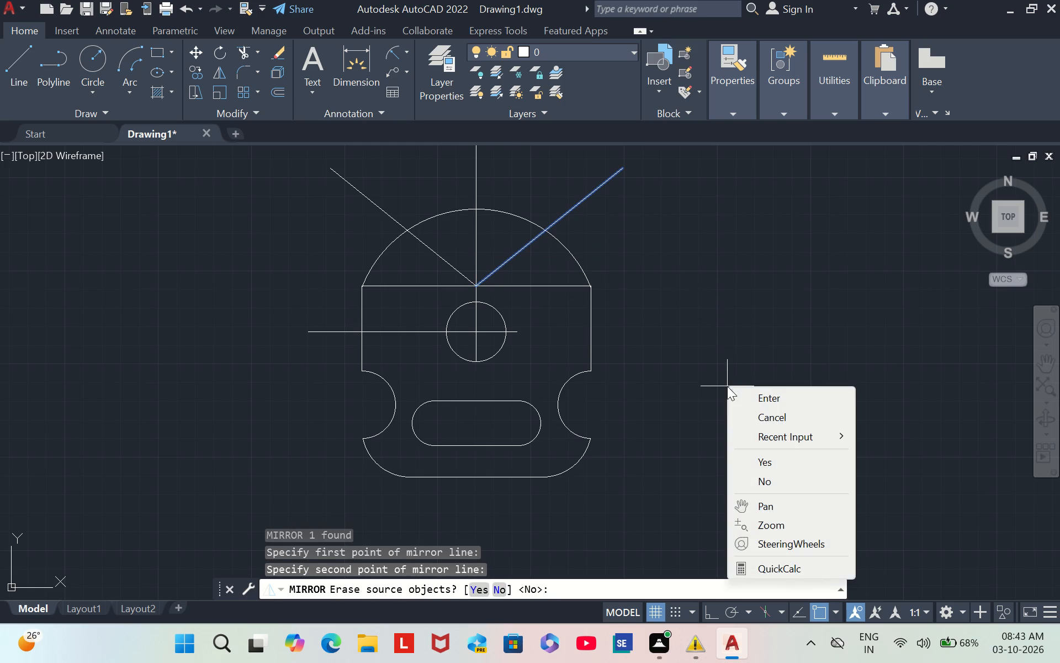
pyautogui.click(759, 402)
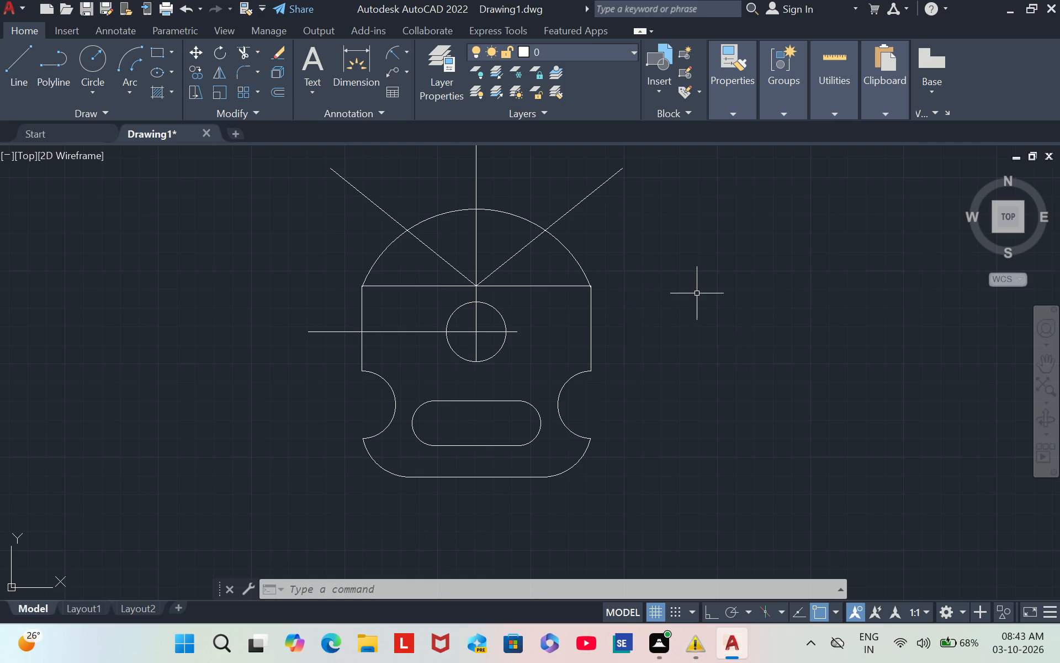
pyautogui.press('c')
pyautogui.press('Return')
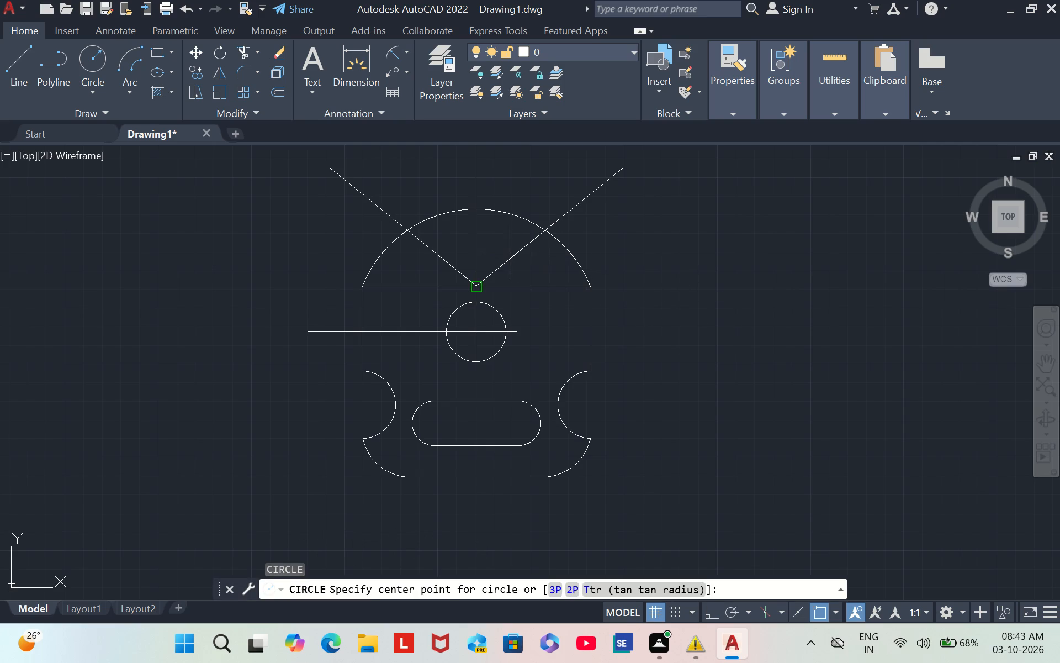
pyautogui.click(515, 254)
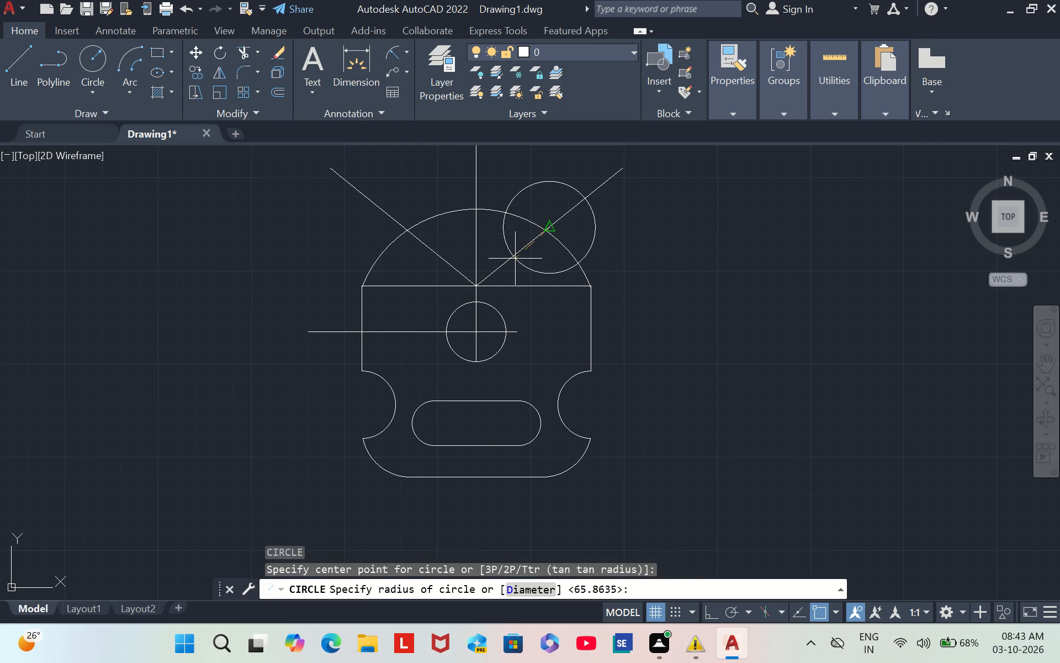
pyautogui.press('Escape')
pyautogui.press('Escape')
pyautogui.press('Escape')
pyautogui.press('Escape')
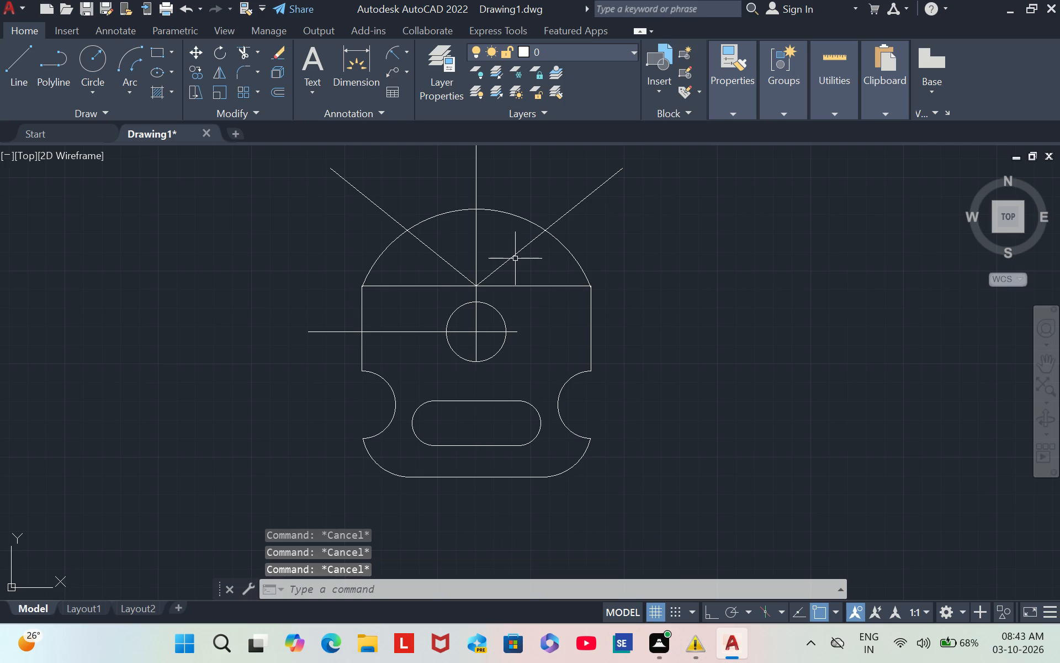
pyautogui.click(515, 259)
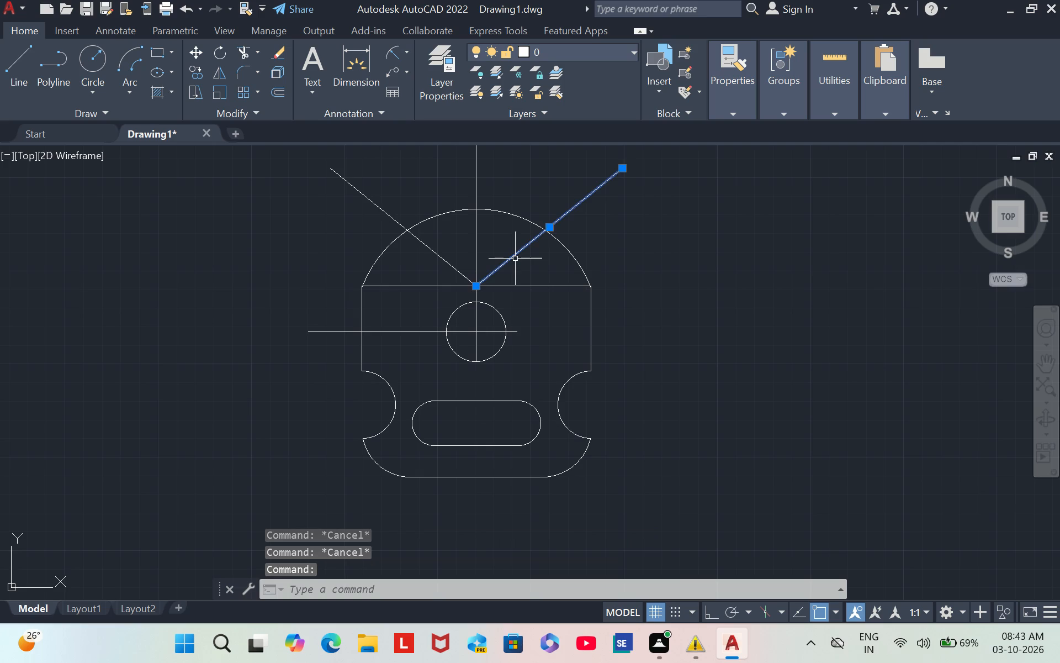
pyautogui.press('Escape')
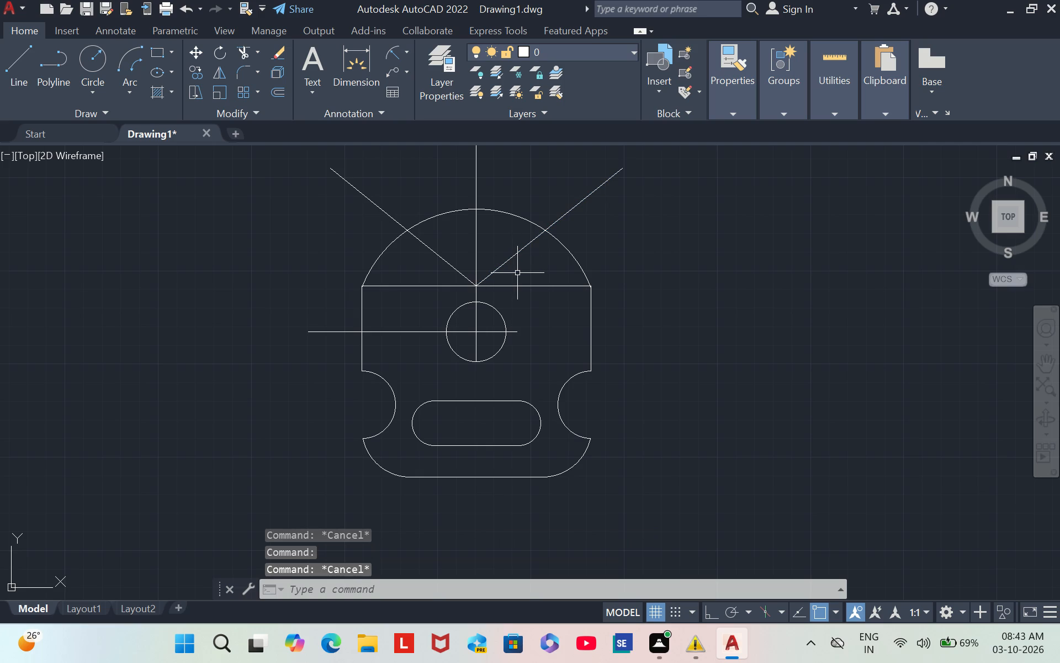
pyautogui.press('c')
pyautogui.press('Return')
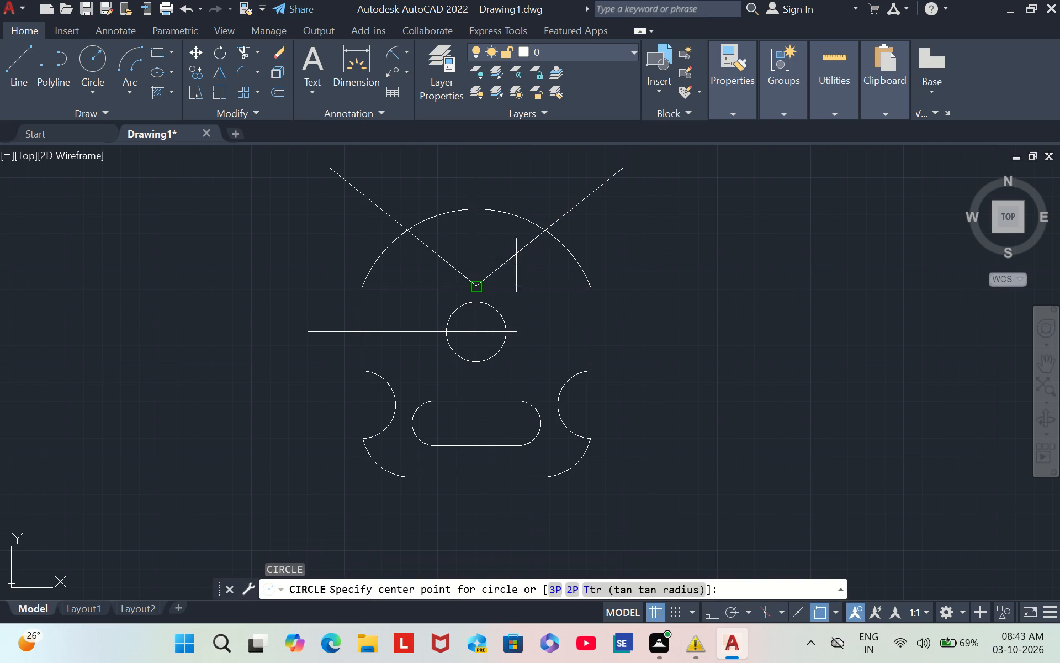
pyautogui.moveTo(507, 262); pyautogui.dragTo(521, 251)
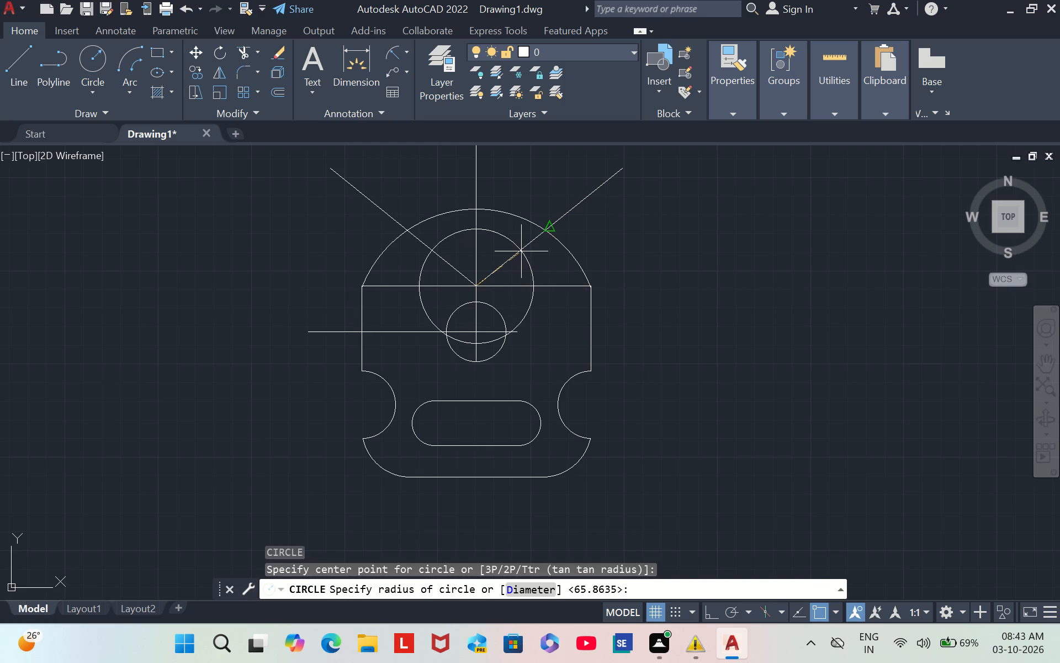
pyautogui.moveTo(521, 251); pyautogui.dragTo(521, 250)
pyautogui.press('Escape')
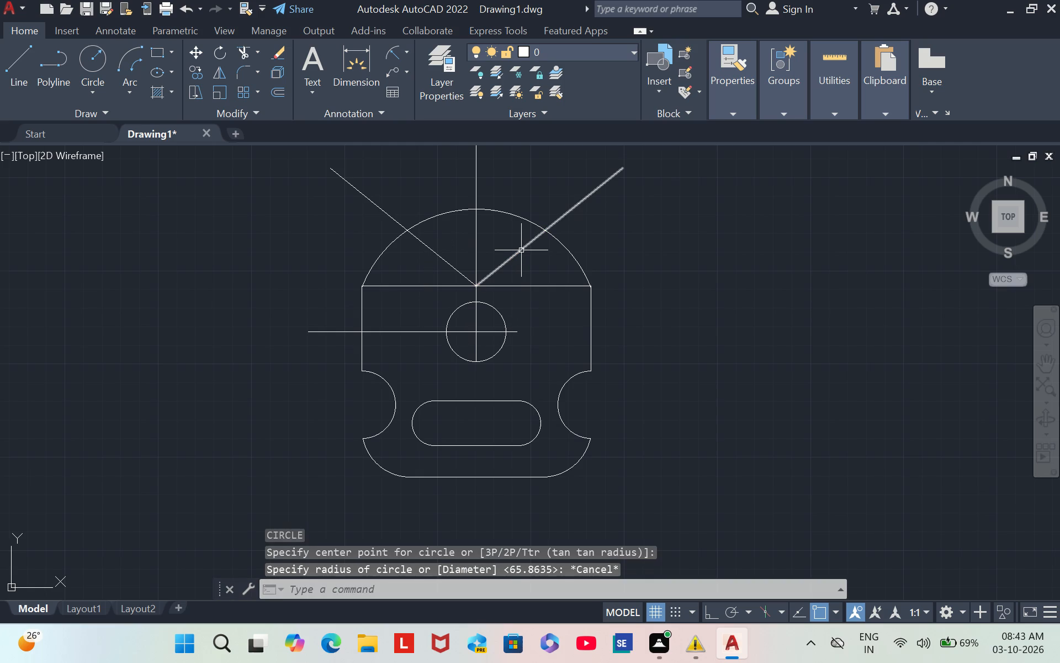
# Delete both slanted lines that rise from the top edge's midpoint.
pyautogui.click(521, 250)
pyautogui.press('Delete')
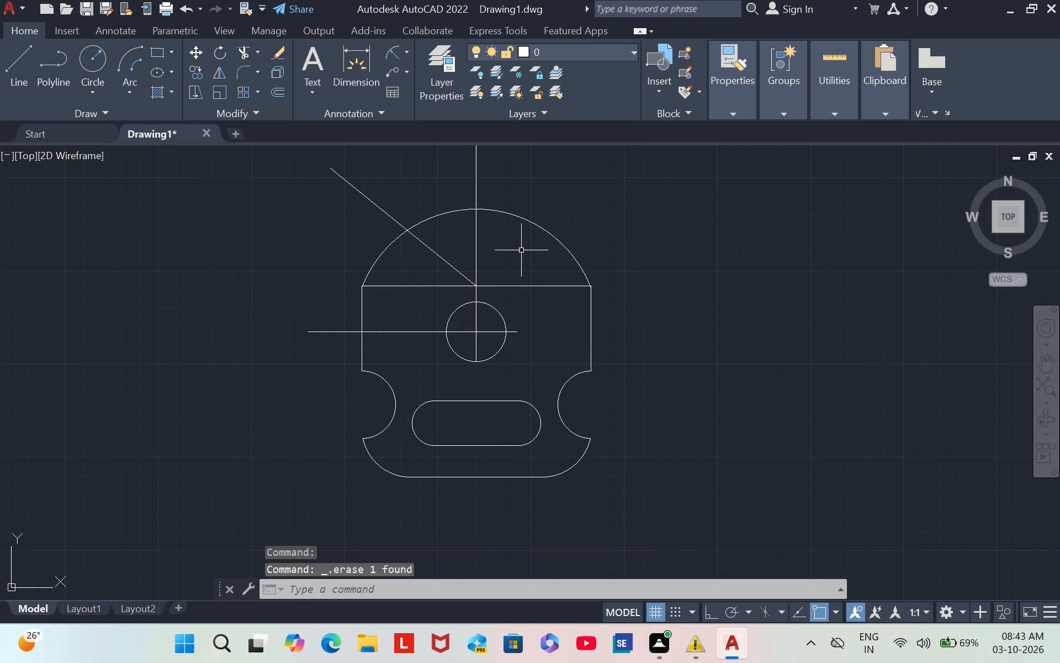
pyautogui.click(434, 250)
pyautogui.press('Delete')
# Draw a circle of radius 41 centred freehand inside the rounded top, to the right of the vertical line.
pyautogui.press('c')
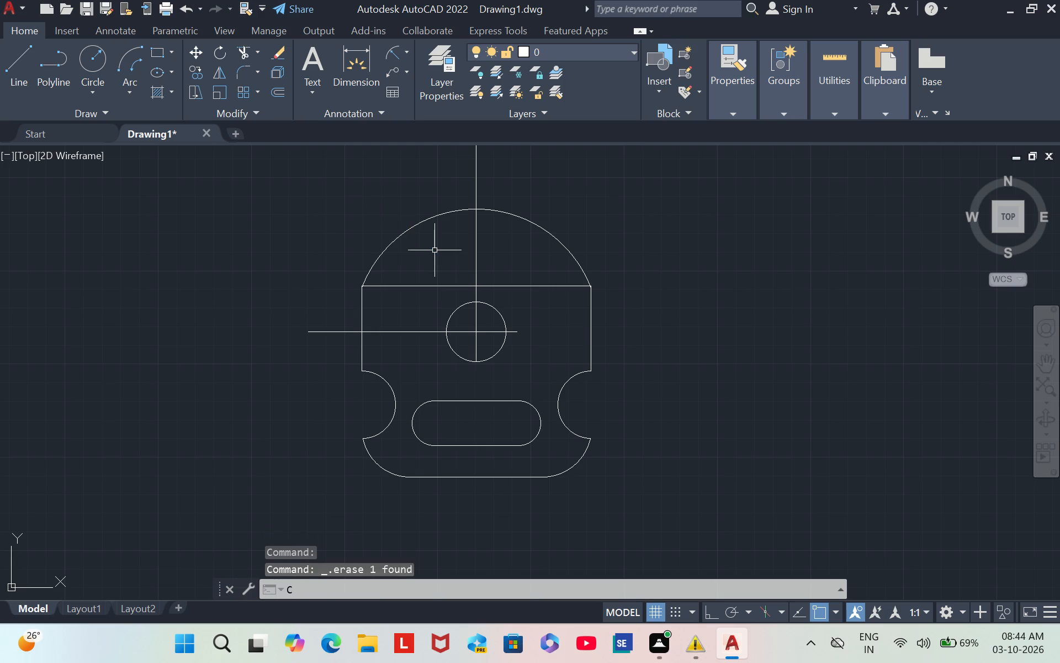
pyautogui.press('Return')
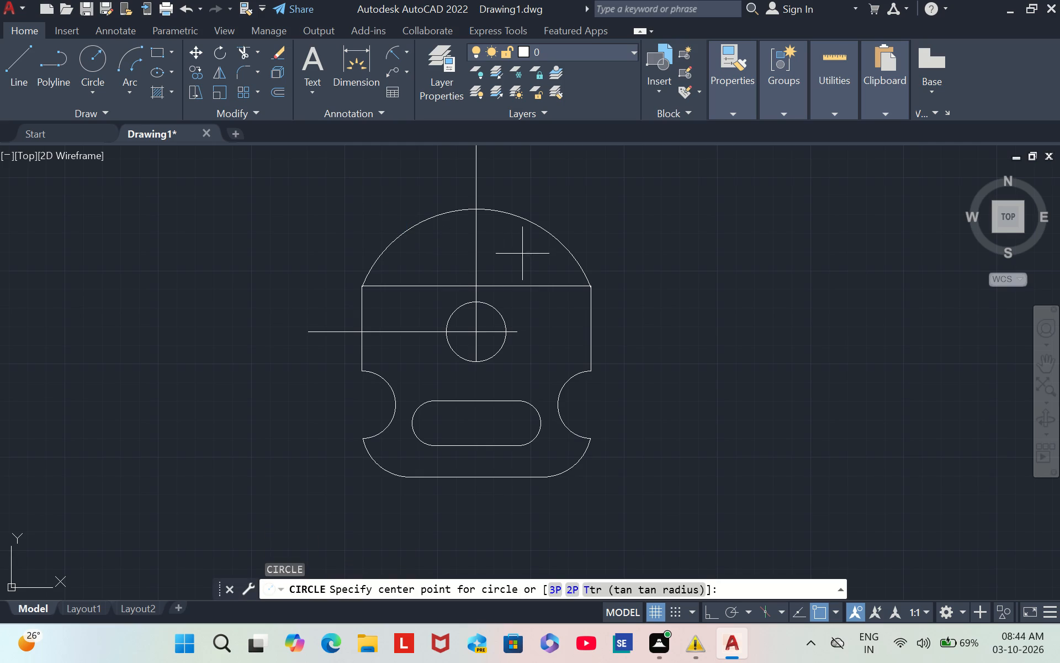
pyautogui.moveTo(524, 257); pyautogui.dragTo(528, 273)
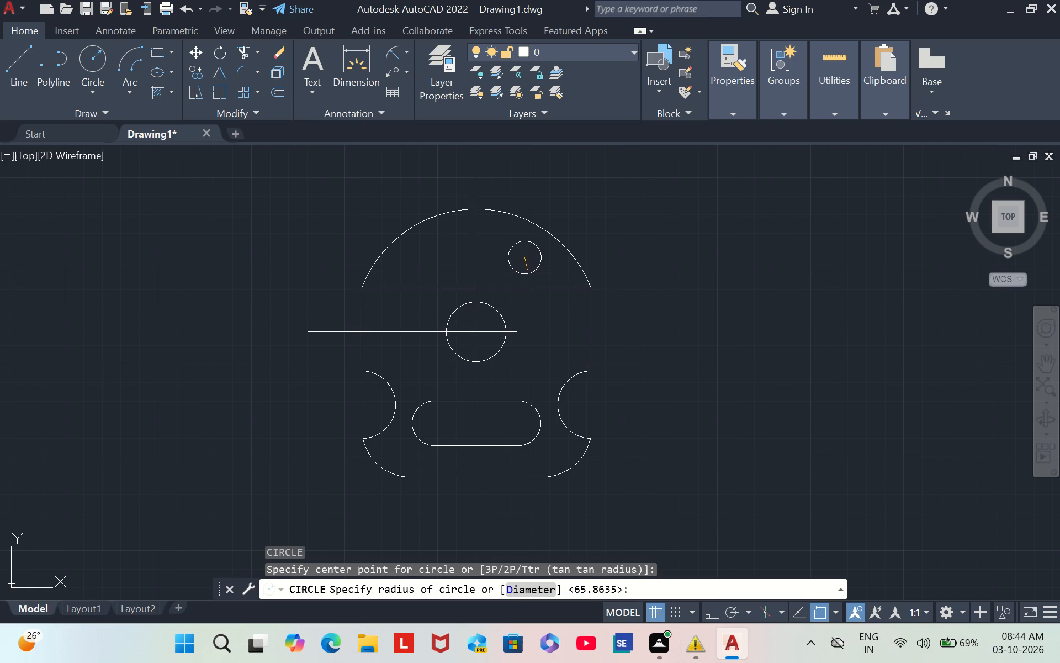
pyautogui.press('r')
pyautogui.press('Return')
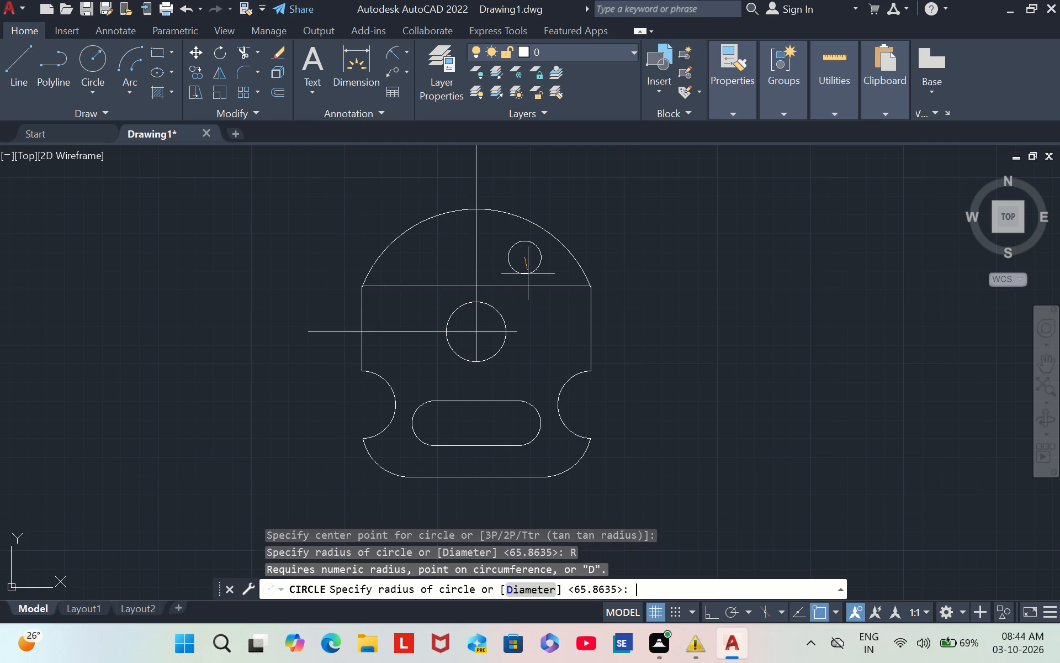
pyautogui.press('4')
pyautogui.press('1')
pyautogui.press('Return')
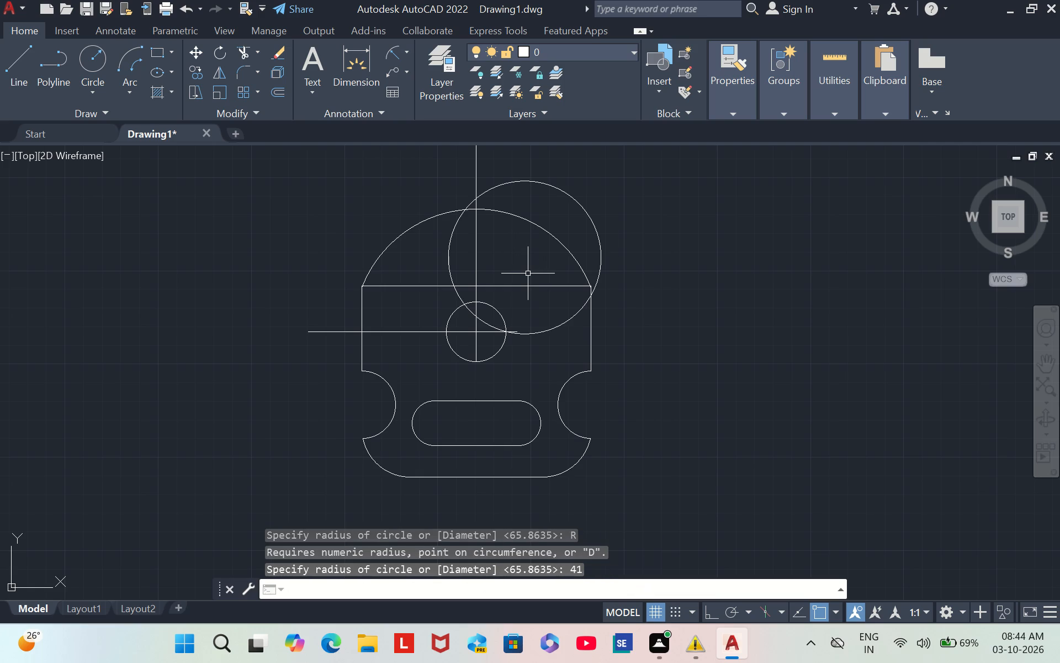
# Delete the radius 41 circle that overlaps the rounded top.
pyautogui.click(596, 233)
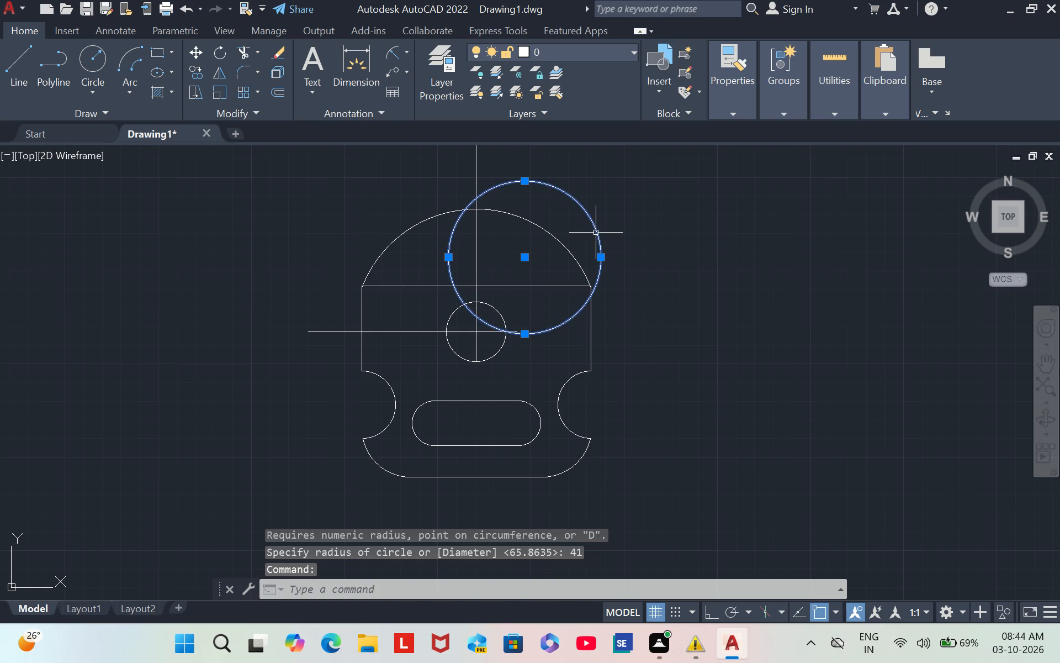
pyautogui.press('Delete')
# Draw a circle of radius 9 centred freehand inside the rounded top, to the right of the vertical line.
pyautogui.press('c')
pyautogui.press('Return')
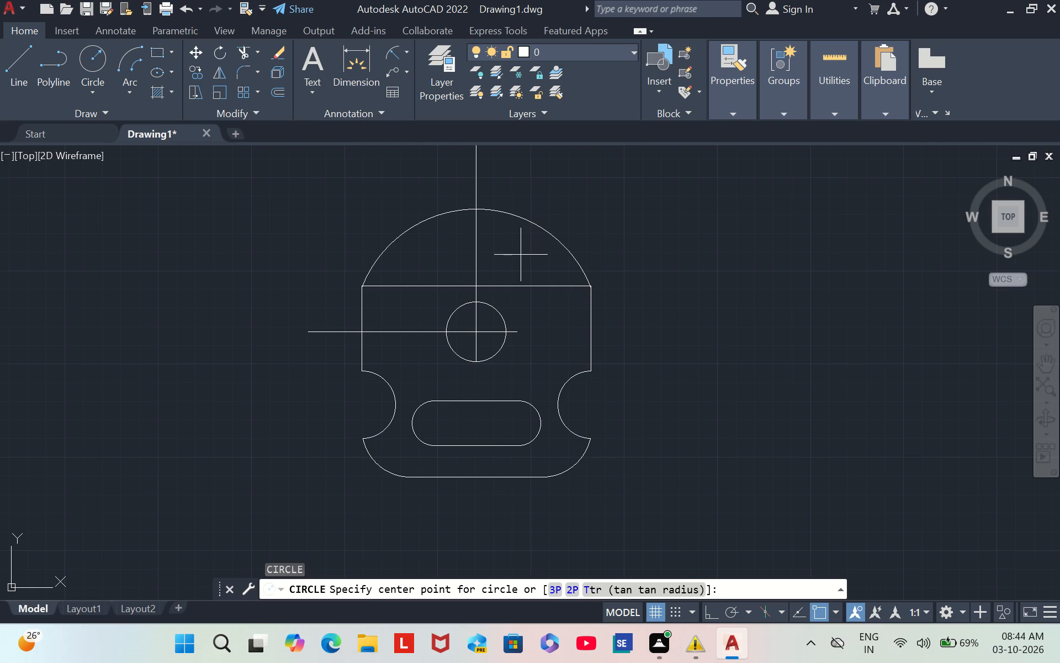
pyautogui.moveTo(521, 255); pyautogui.dragTo(521, 275)
pyautogui.press('9')
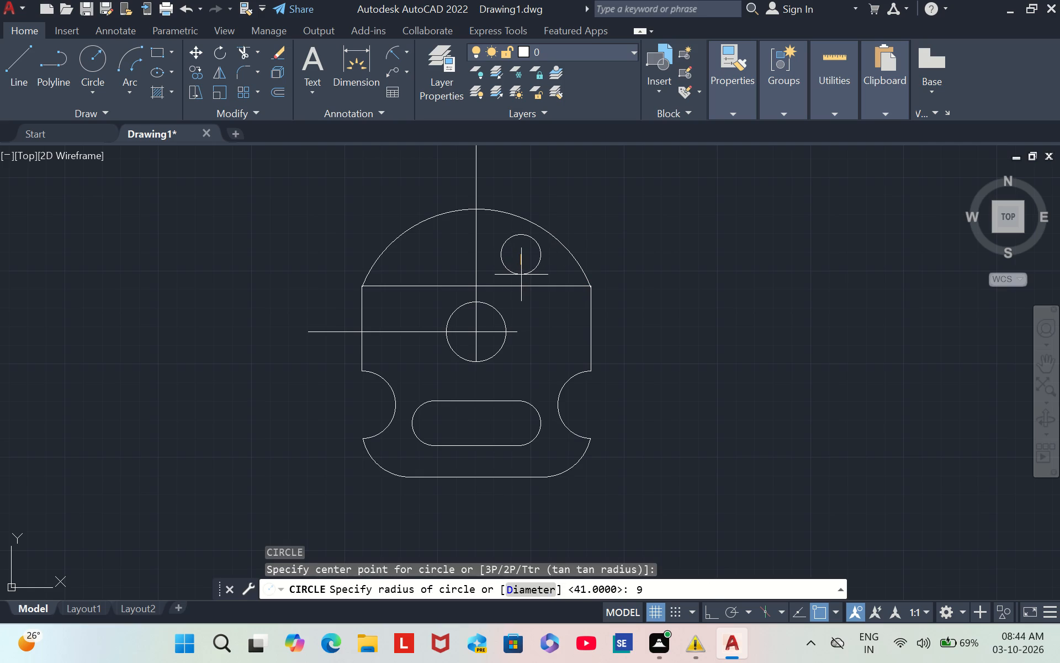
pyautogui.press('BackSpace')
pyautogui.press('r')
pyautogui.press('Return')
pyautogui.press('9')
pyautogui.press('Return')
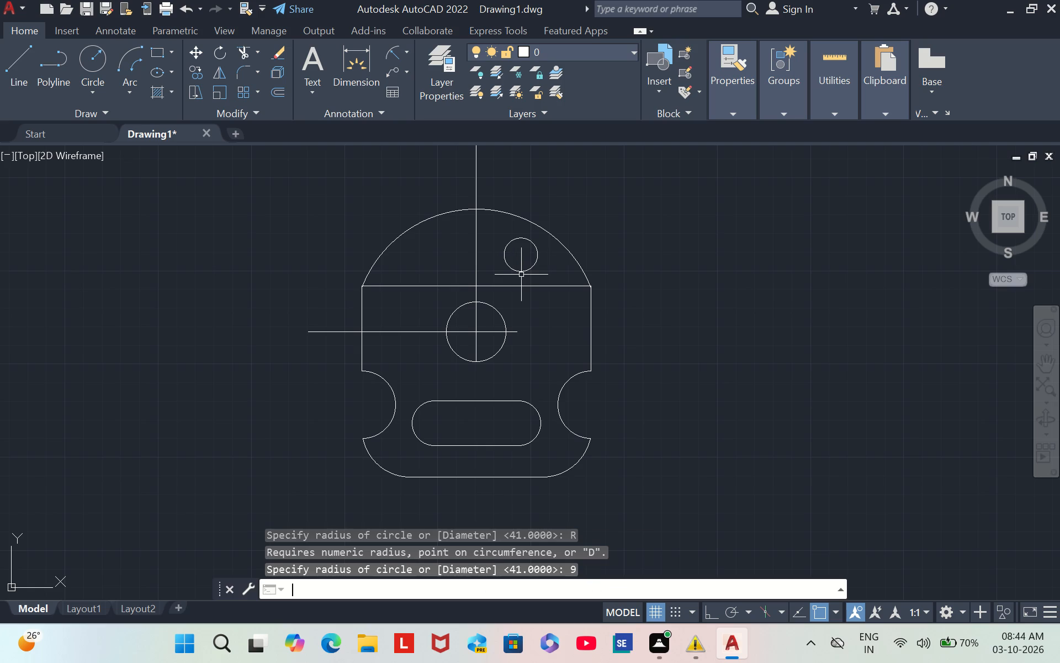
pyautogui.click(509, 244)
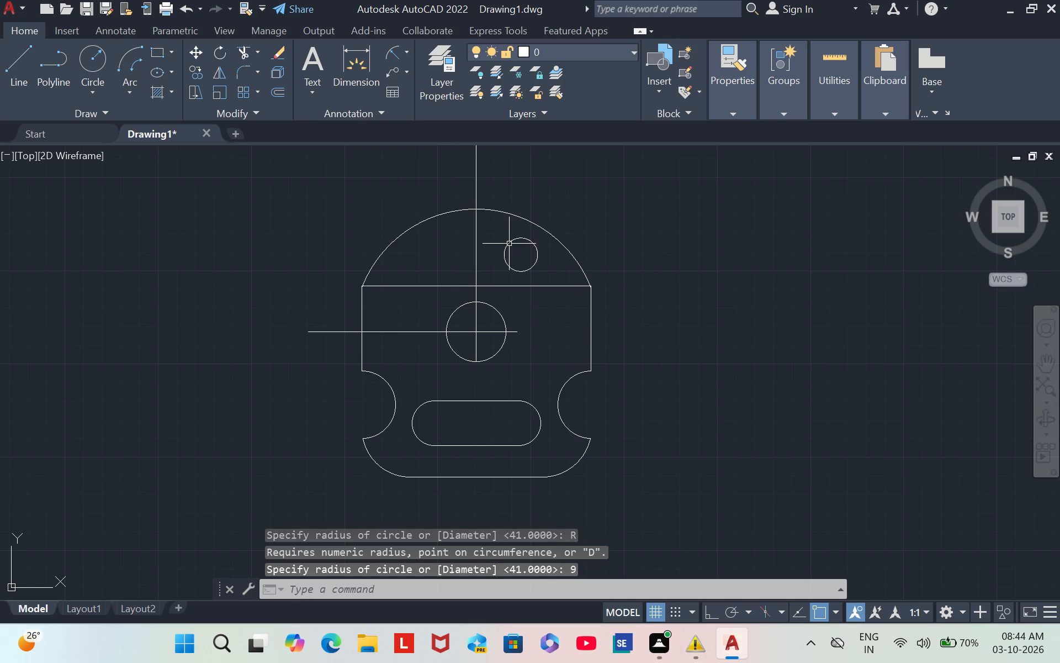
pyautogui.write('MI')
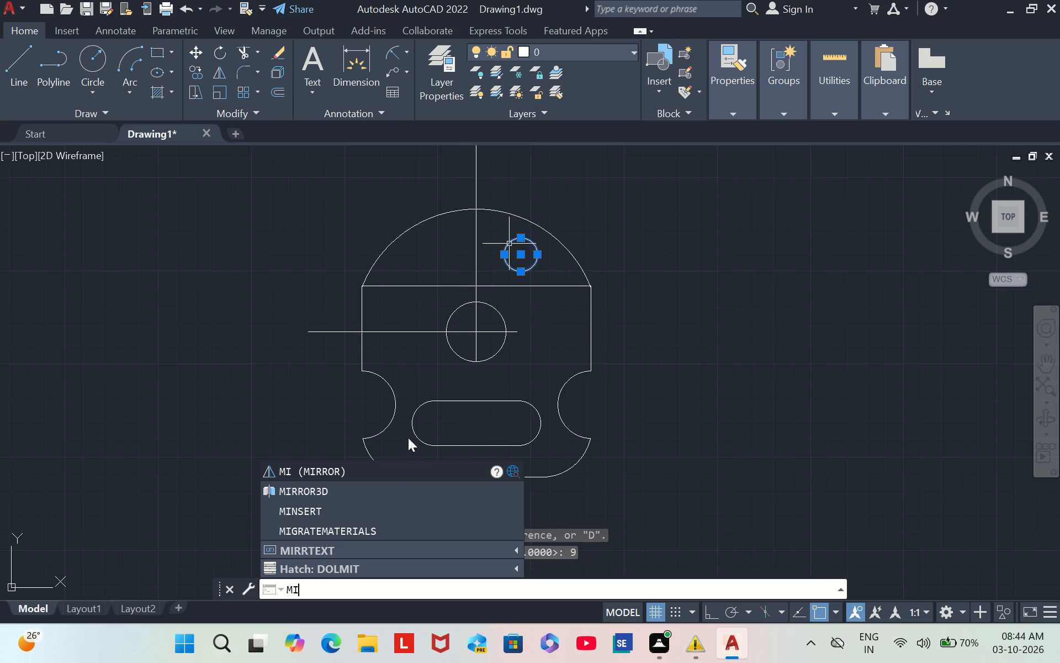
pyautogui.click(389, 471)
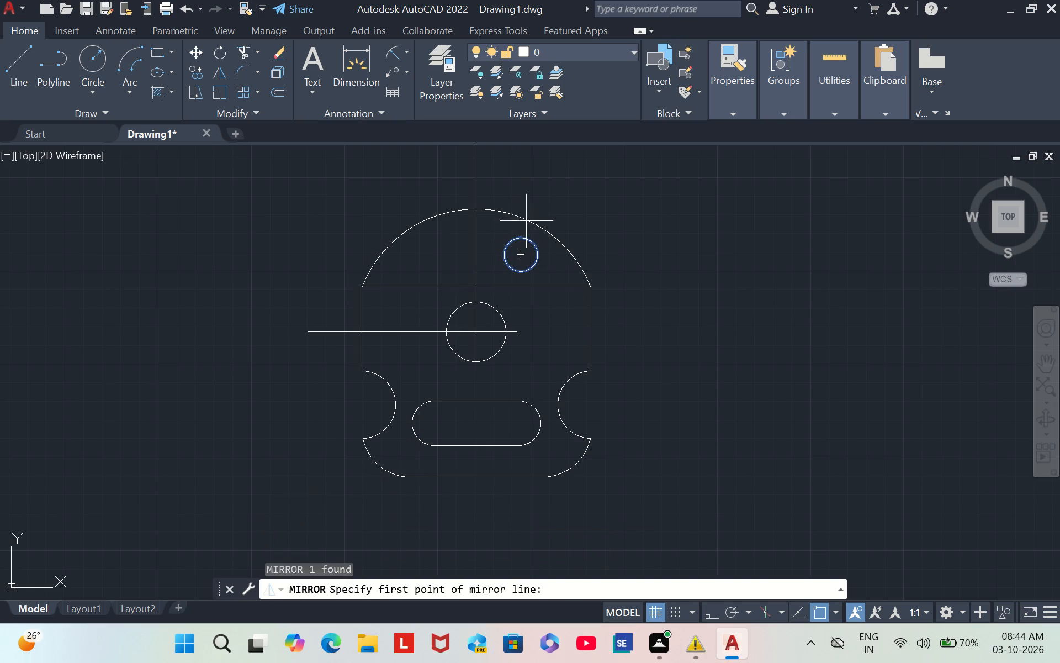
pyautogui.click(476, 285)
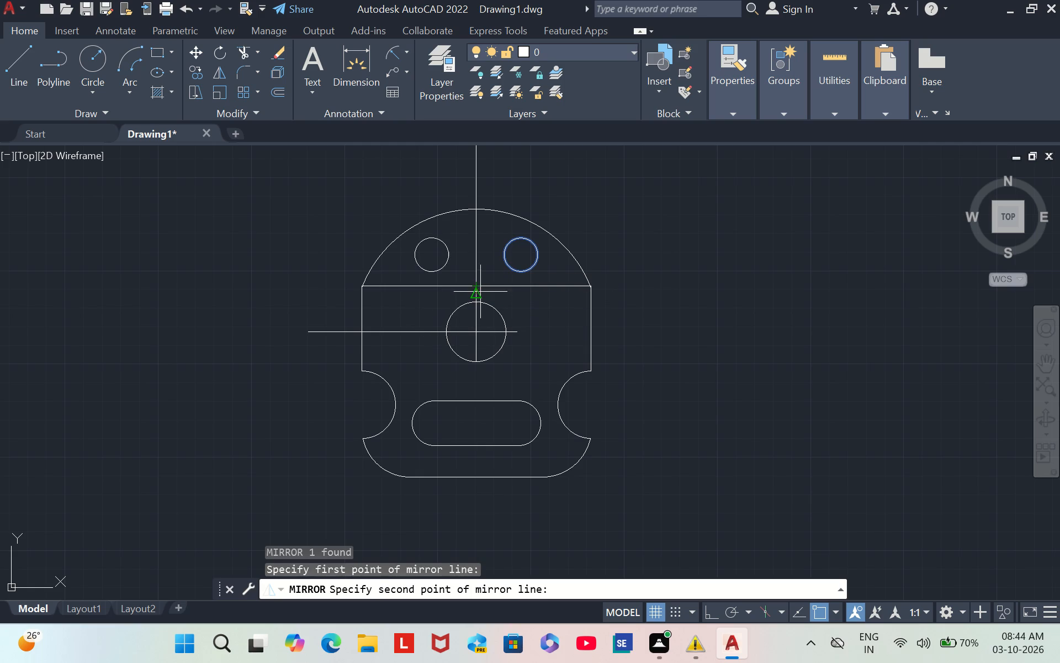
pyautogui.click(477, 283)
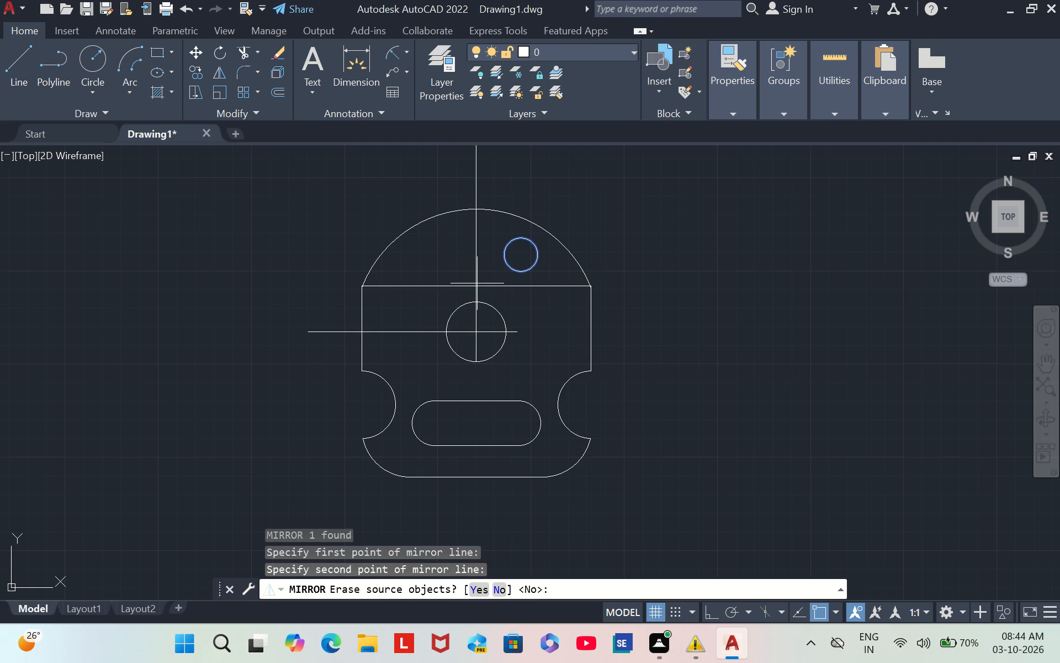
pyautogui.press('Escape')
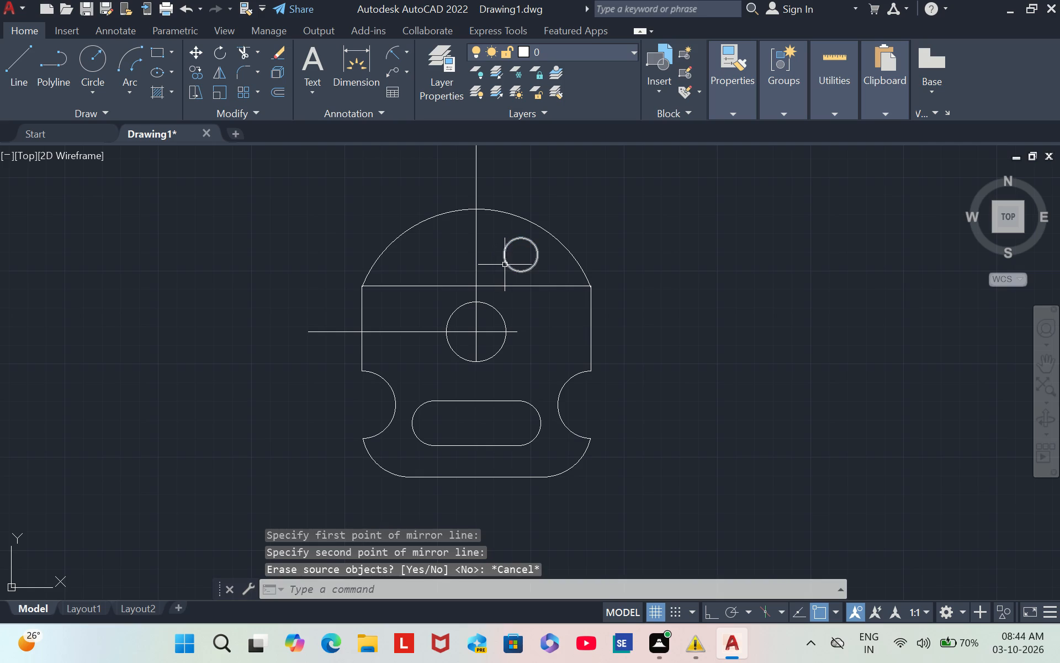
# Mirror the small circle in the rounded top about the vertical line through the top edge's midpoint, keeping the original circle.
pyautogui.click(506, 264)
pyautogui.write('MI')
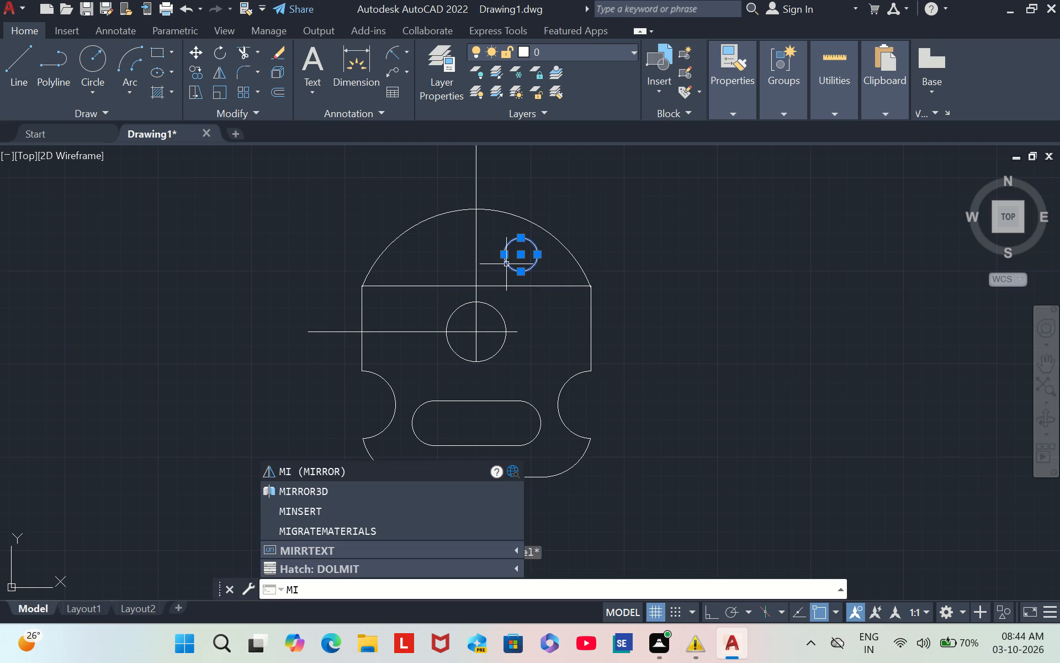
pyautogui.click(375, 467)
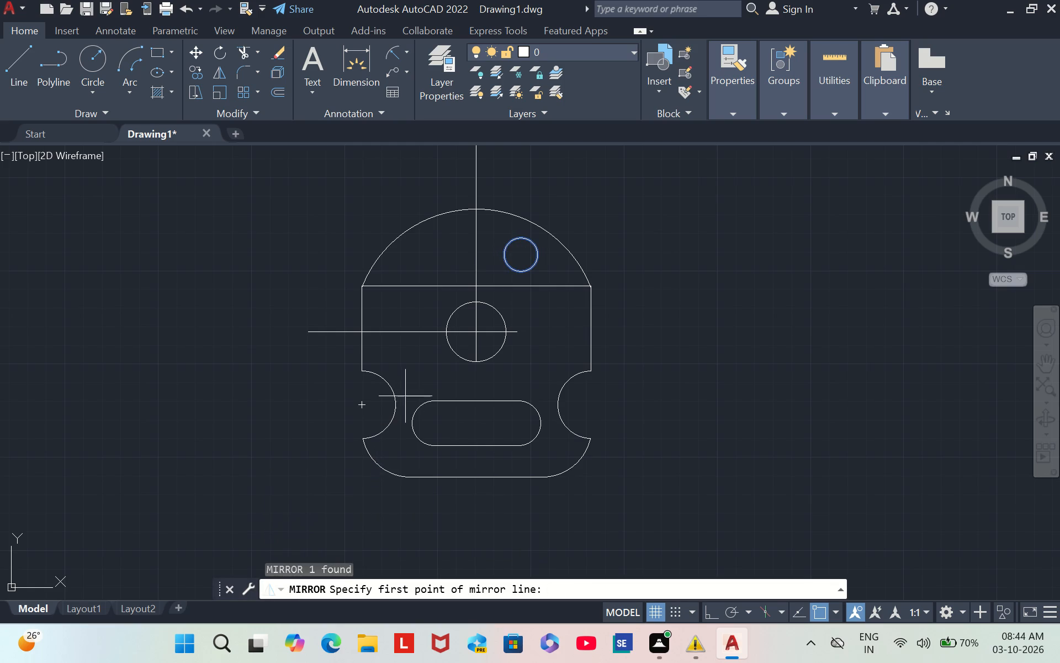
pyautogui.click(476, 288)
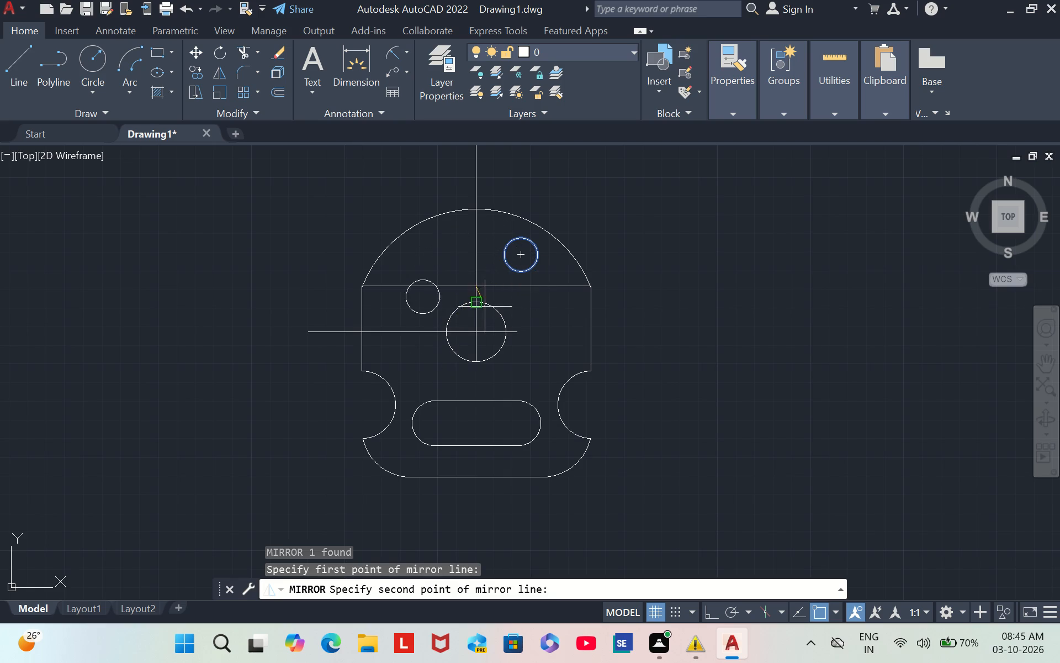
pyautogui.click(474, 290)
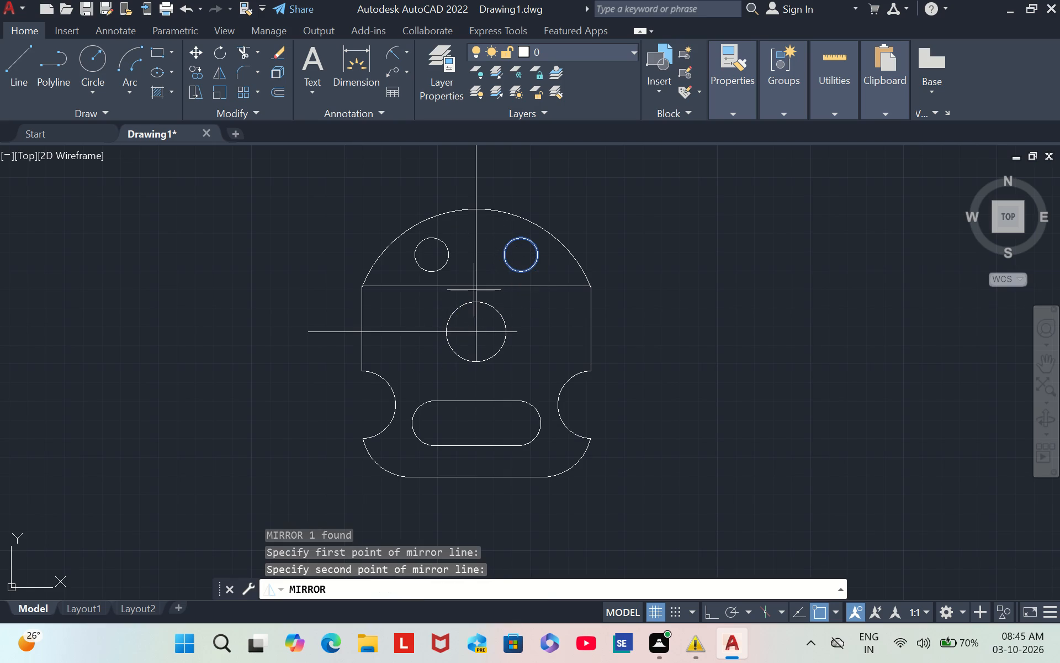
pyautogui.click(805, 306)
pyautogui.rightClick(805, 306)
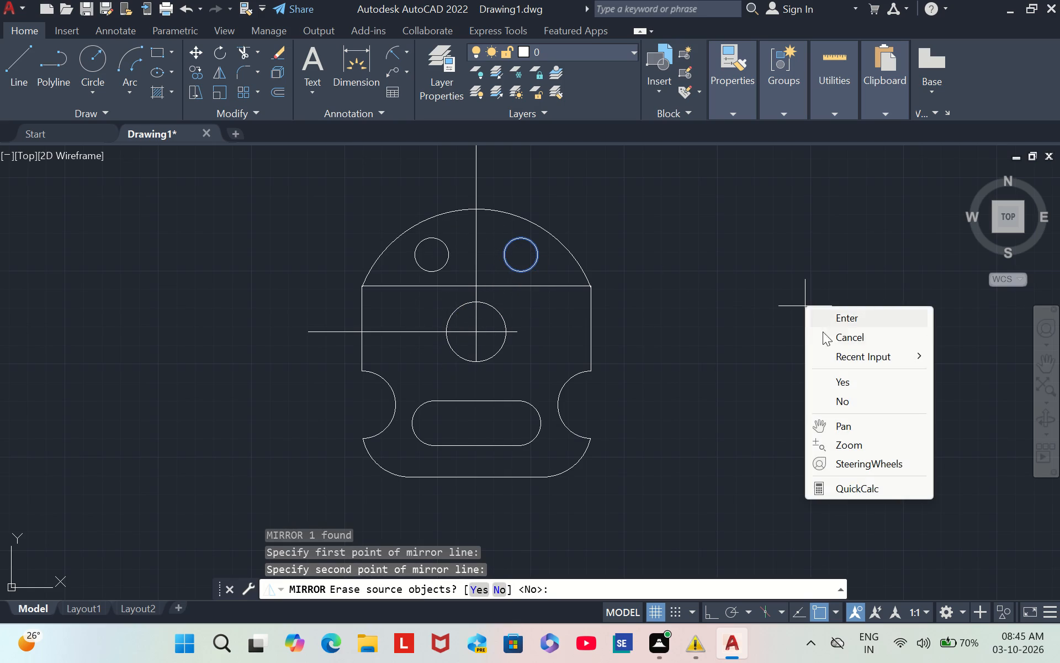
pyautogui.click(847, 323)
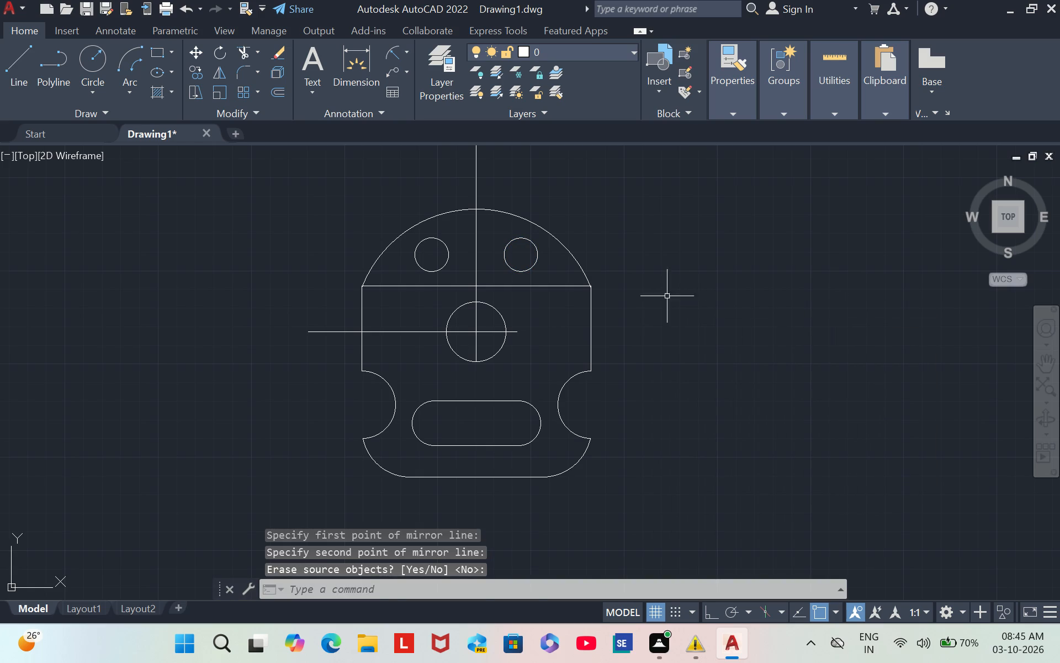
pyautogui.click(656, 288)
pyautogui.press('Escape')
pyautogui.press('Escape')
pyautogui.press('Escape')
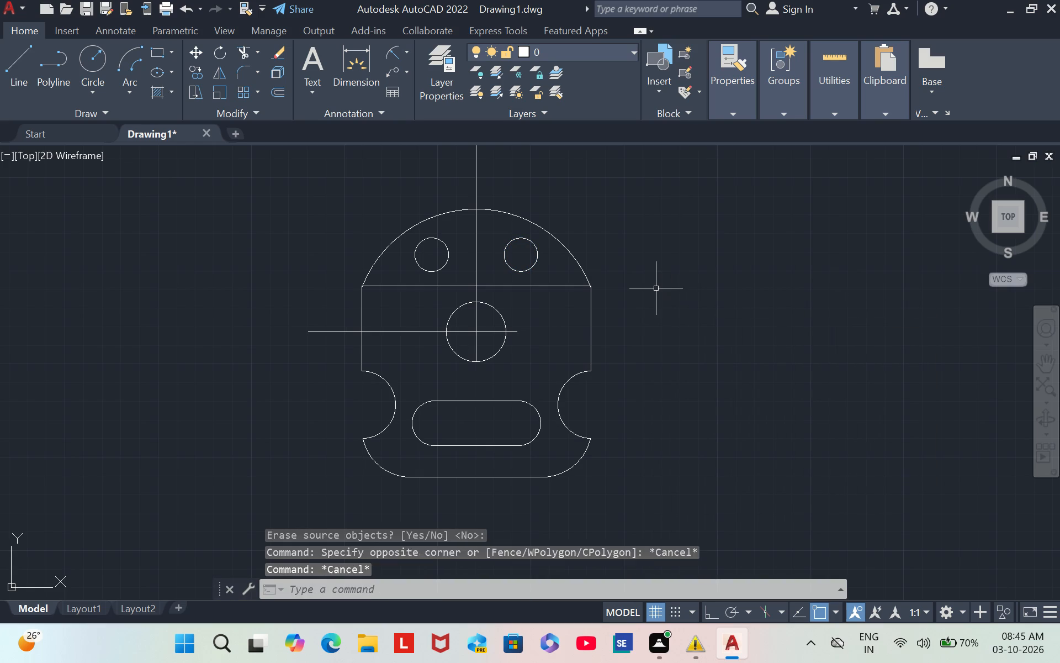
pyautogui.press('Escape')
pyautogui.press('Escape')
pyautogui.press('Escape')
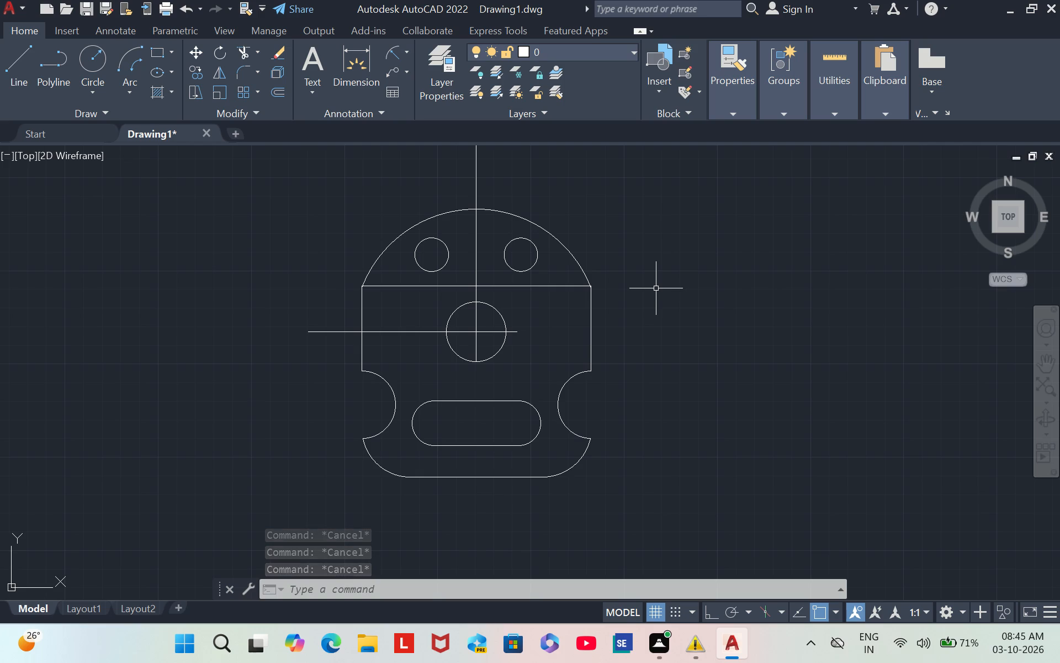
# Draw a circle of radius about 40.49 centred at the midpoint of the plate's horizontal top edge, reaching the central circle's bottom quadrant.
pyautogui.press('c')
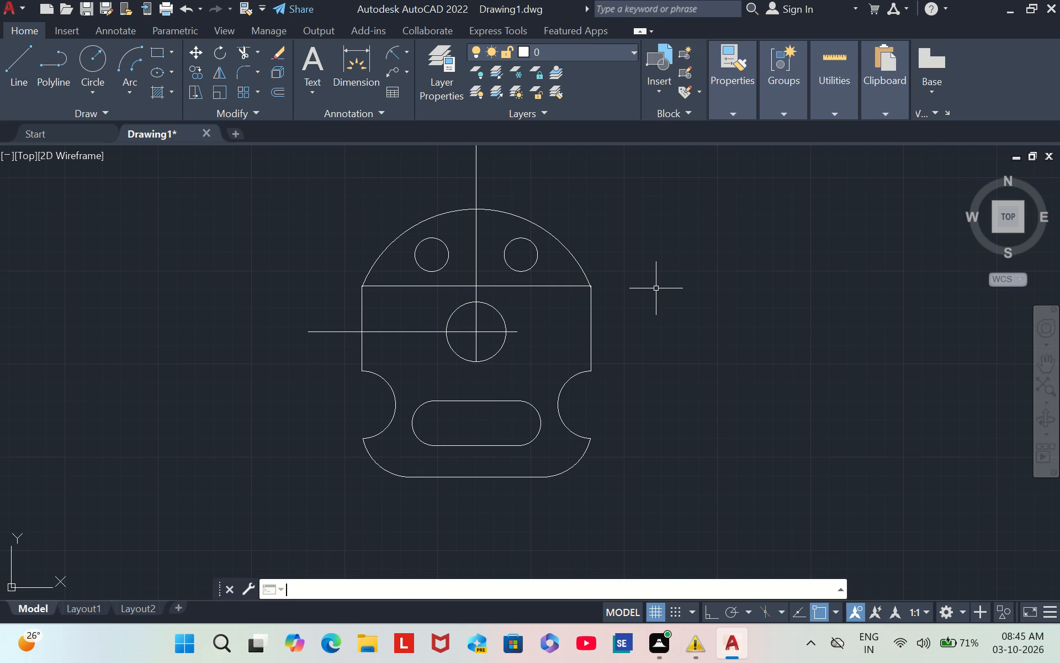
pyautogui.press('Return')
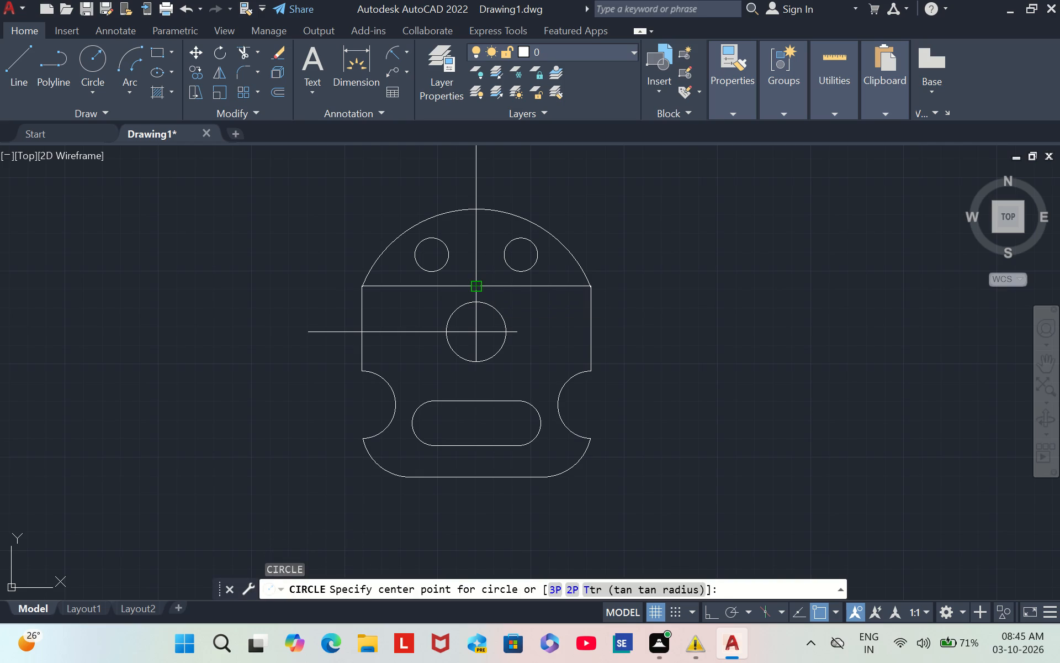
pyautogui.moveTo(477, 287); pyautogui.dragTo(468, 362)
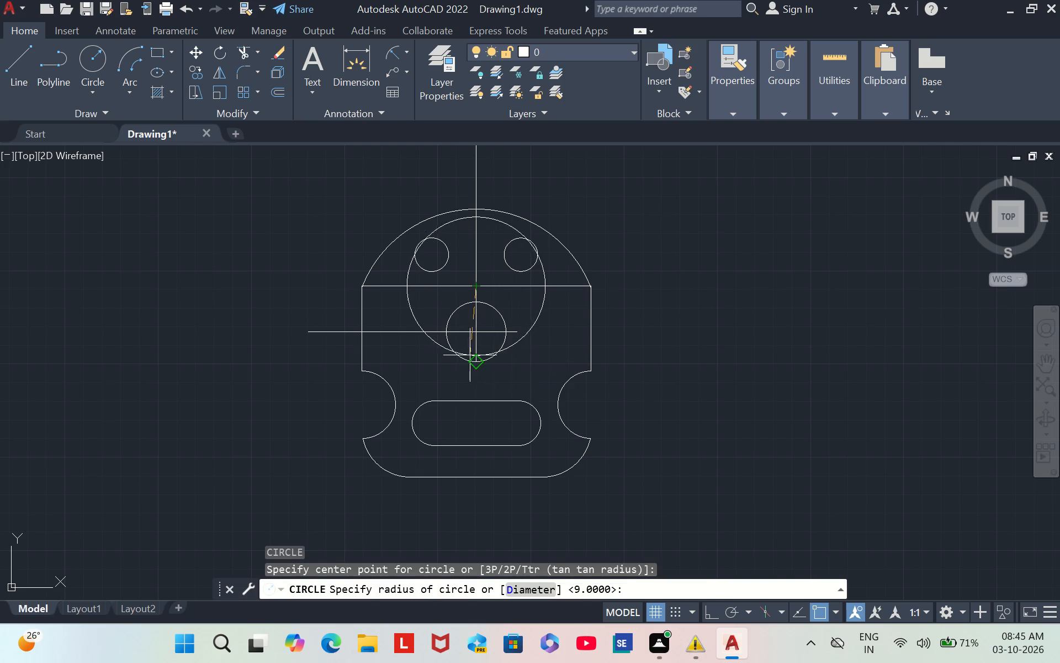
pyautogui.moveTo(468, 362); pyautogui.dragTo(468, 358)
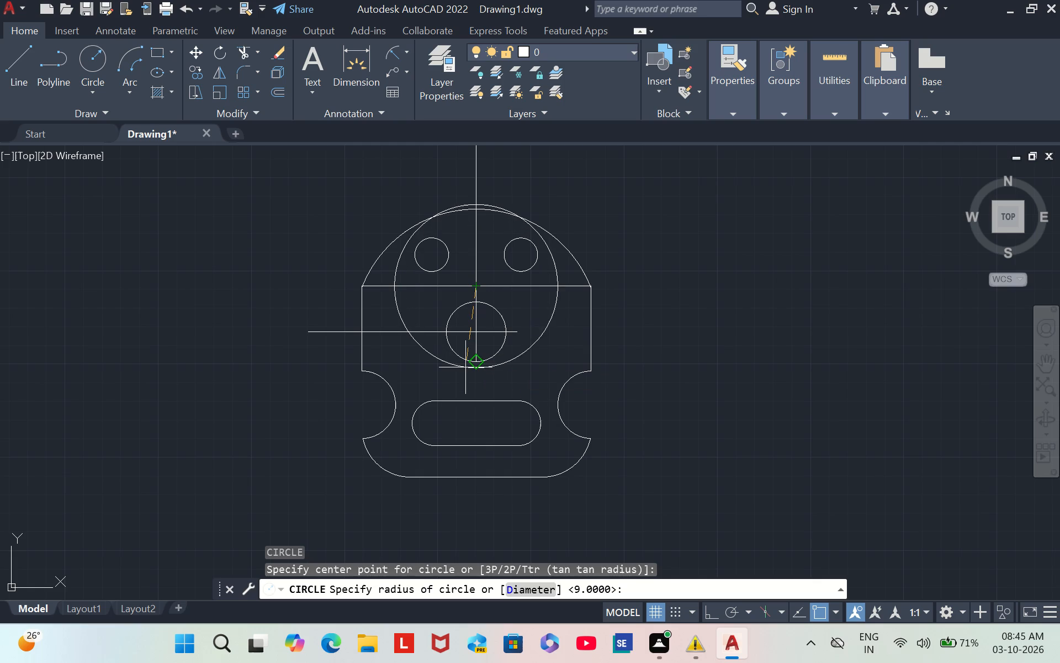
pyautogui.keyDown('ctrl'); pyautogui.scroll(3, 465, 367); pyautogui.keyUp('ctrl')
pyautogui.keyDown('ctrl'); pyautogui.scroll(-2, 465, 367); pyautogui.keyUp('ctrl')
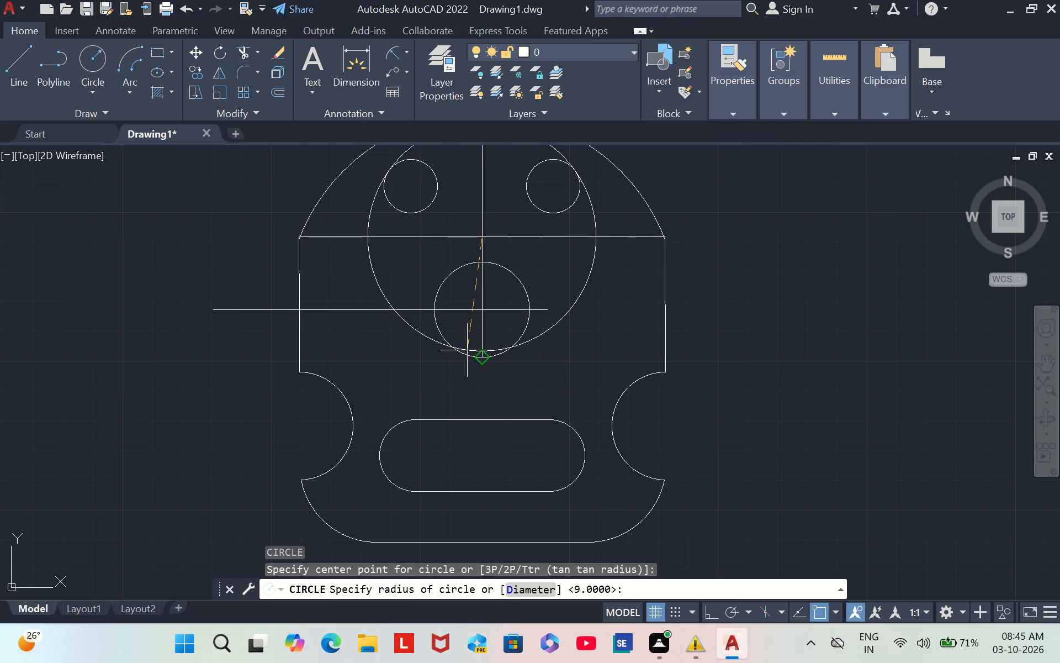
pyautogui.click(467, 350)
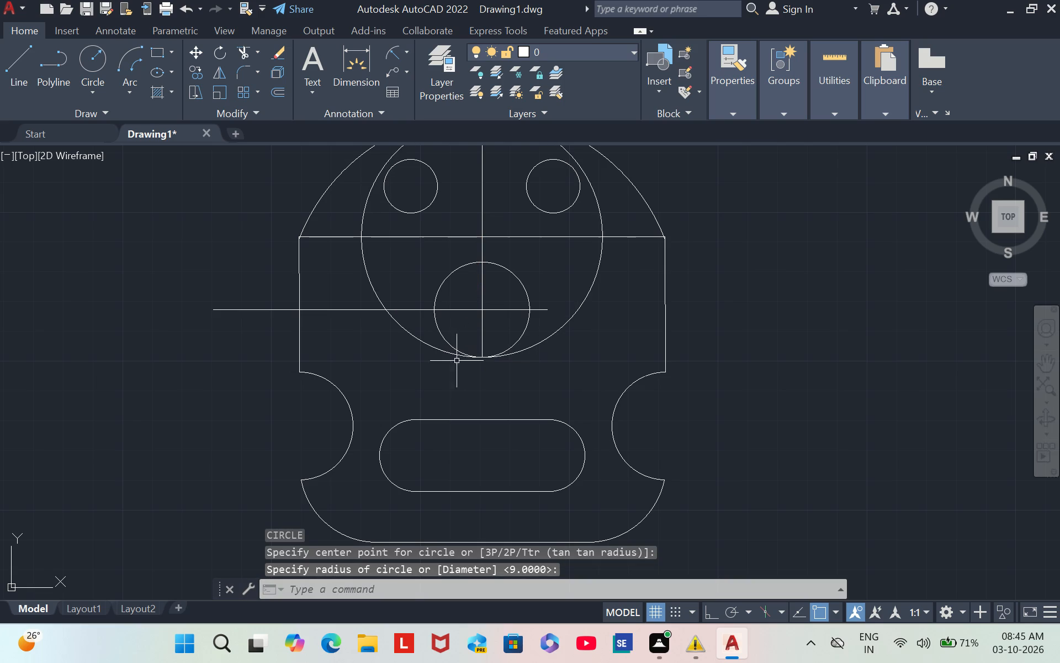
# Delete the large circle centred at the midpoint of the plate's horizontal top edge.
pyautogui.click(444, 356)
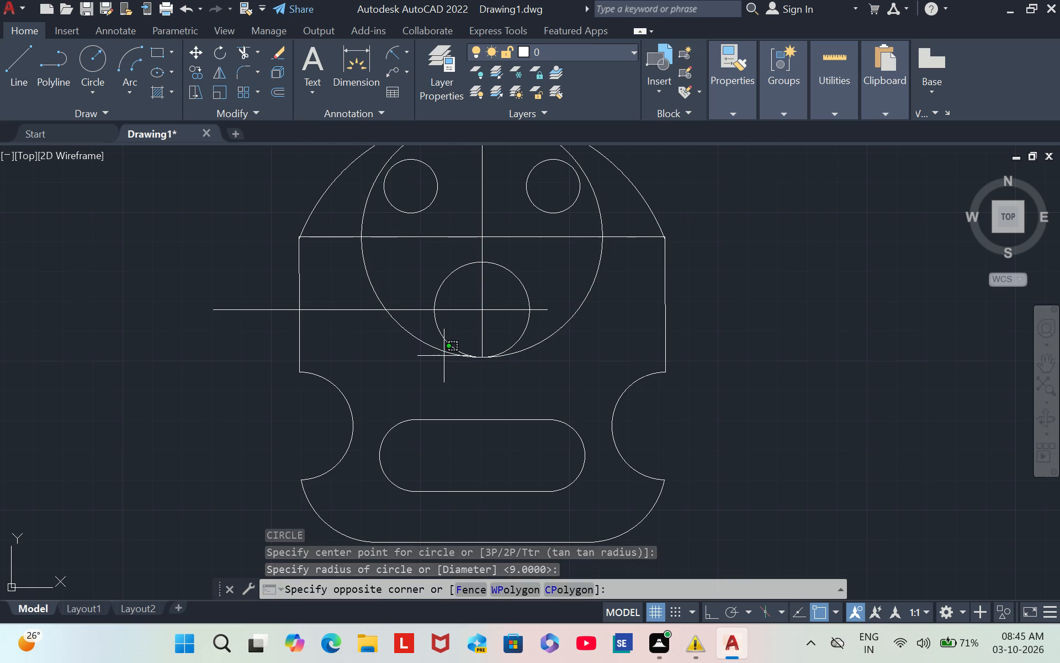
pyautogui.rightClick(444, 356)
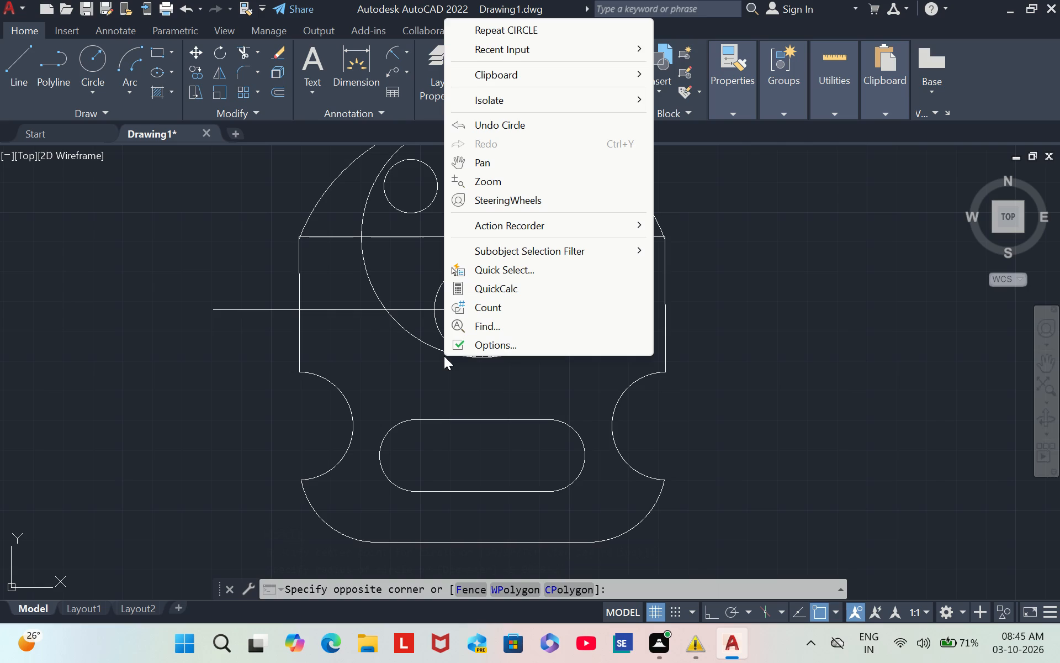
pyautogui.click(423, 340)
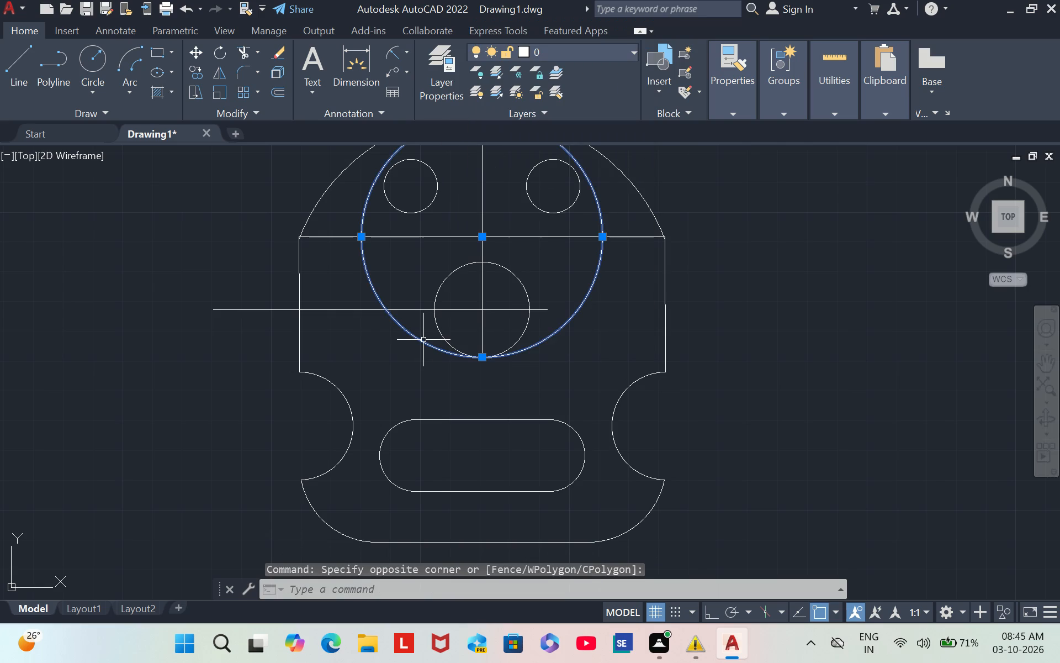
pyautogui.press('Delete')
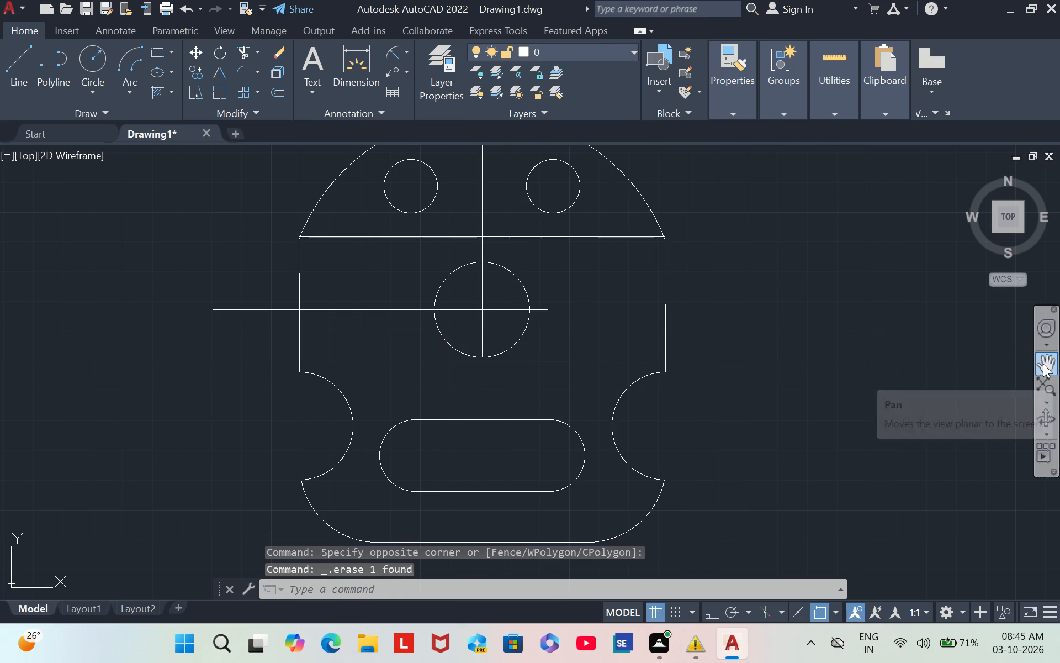
# Draw a circle of radius about 38.09 centred where the vertical line crosses the horizontal top edge.
pyautogui.click(1043, 364)
pyautogui.moveTo(609, 358); pyautogui.dragTo(629, 411)
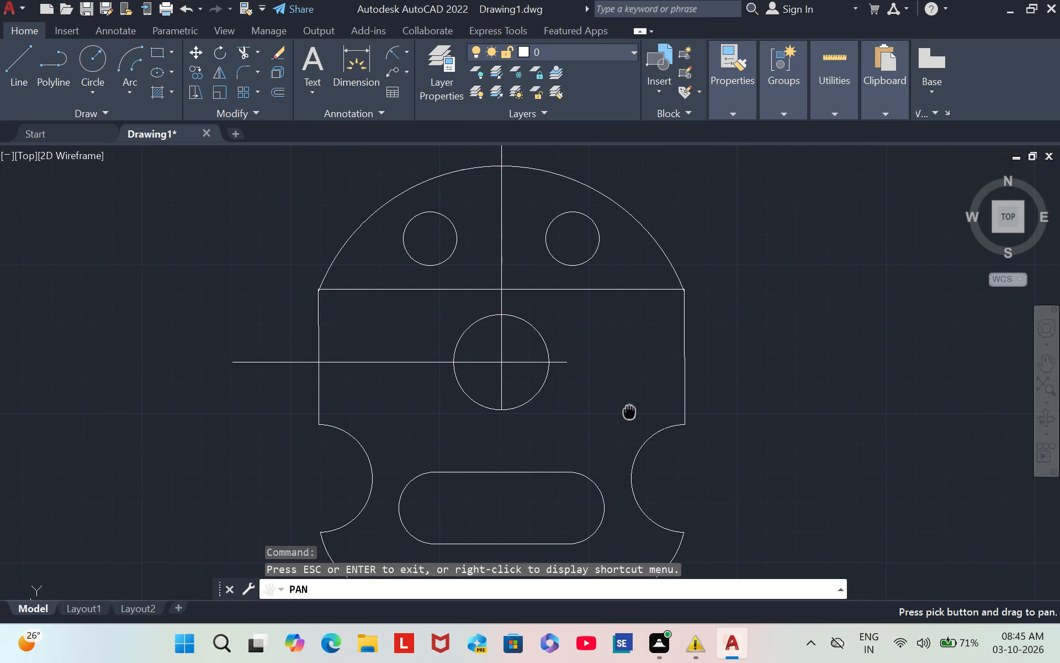
pyautogui.press('Escape')
pyautogui.press('Escape')
pyautogui.press('Escape')
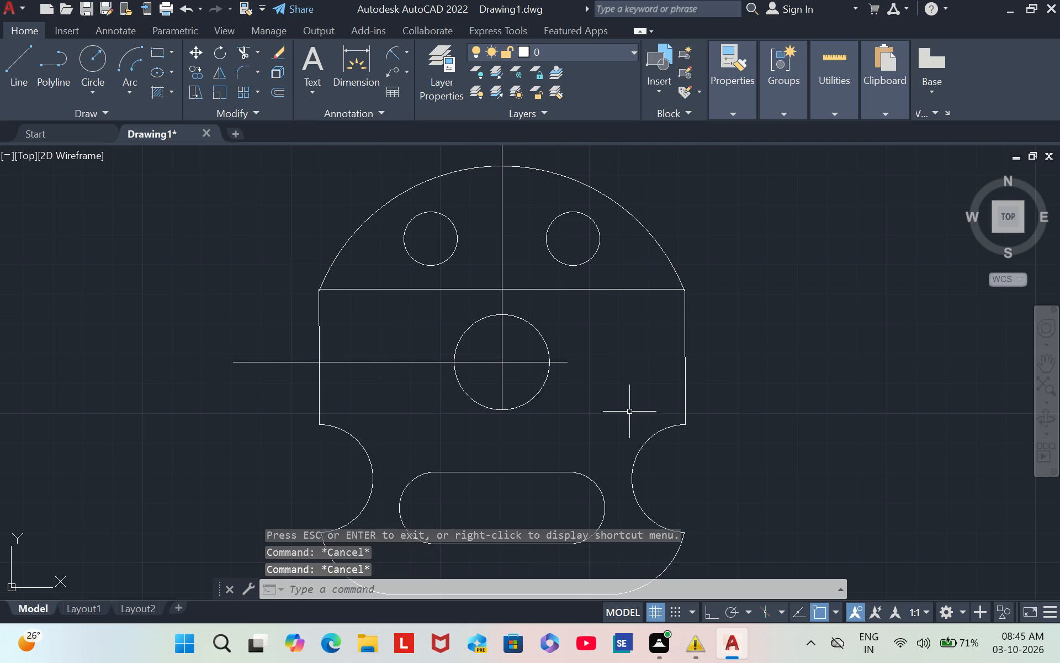
pyautogui.keyDown('ctrl'); pyautogui.scroll(1, 563, 222); pyautogui.keyUp('ctrl')
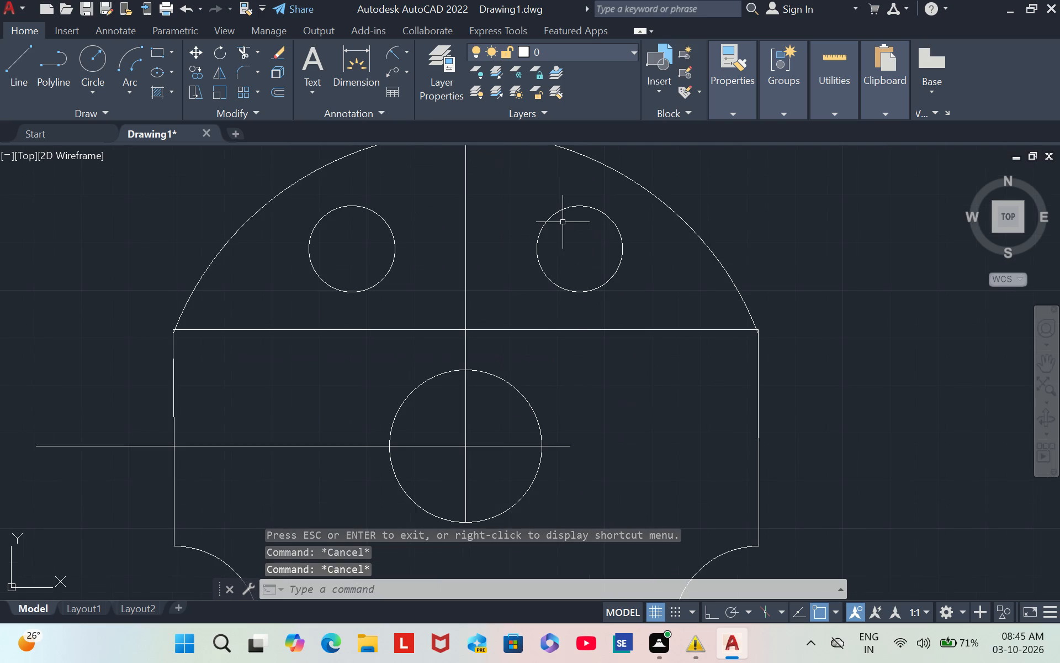
pyautogui.press('c')
pyautogui.press('Return')
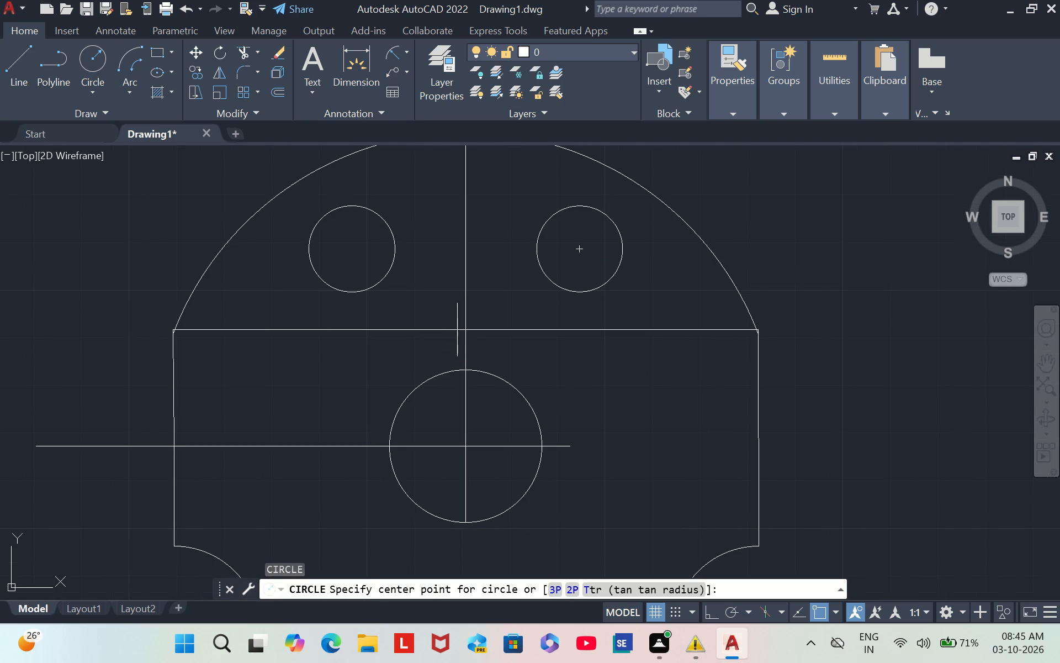
pyautogui.click(467, 325)
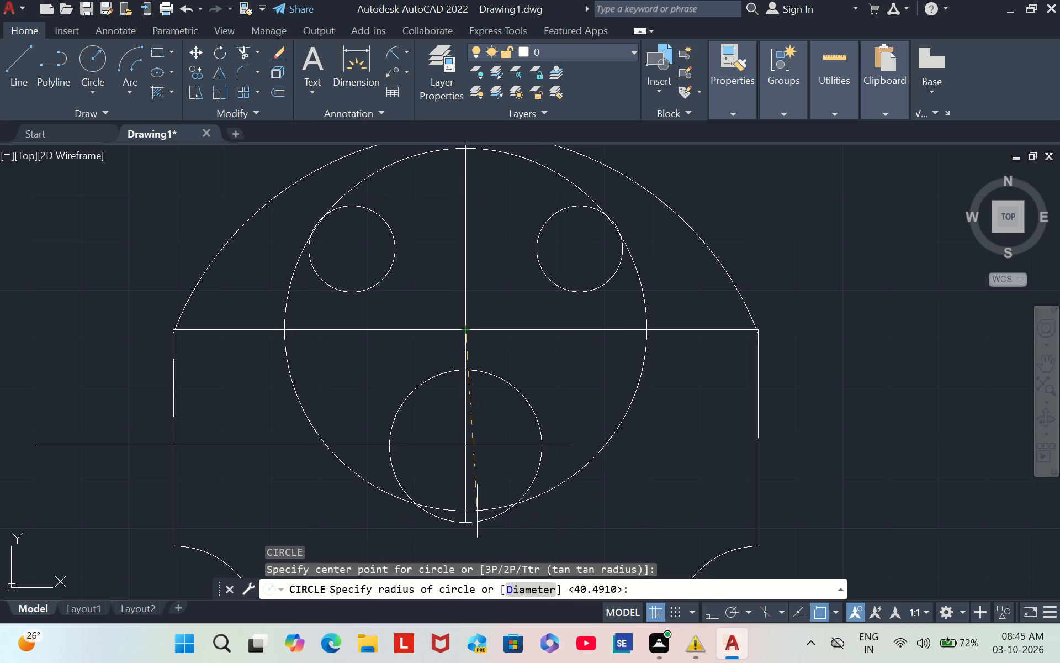
pyautogui.click(477, 511)
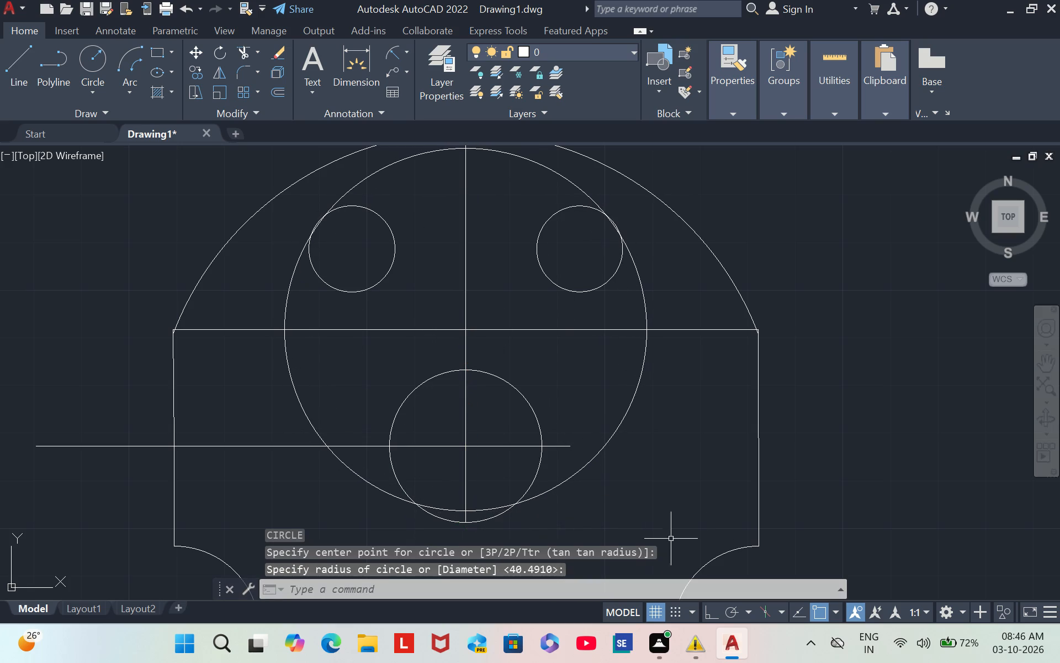
pyautogui.press('Escape')
pyautogui.press('Escape')
pyautogui.press('Escape')
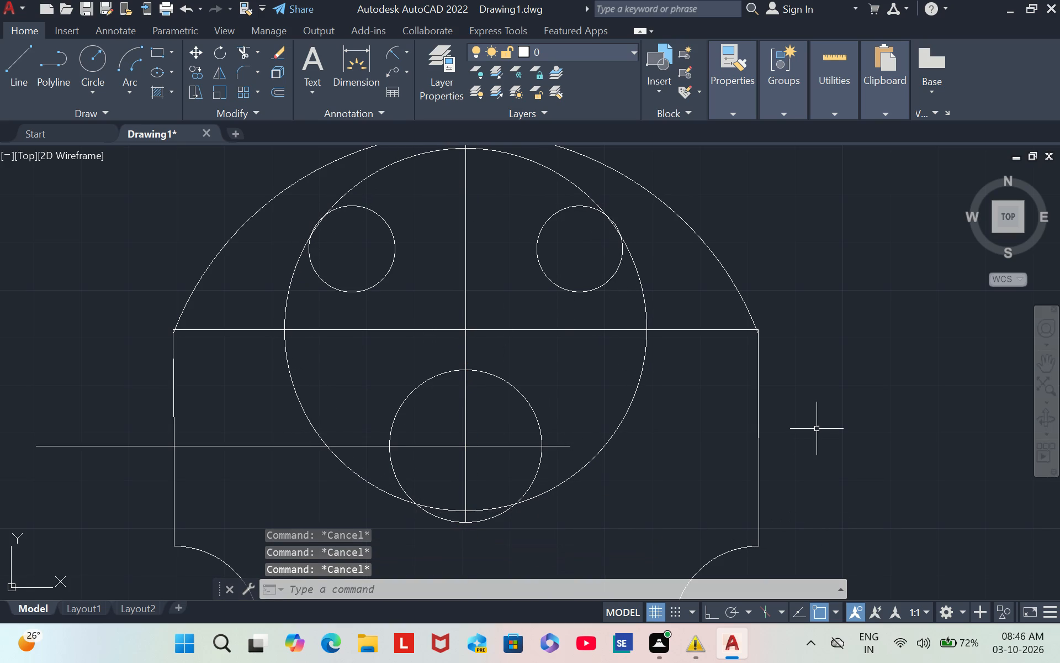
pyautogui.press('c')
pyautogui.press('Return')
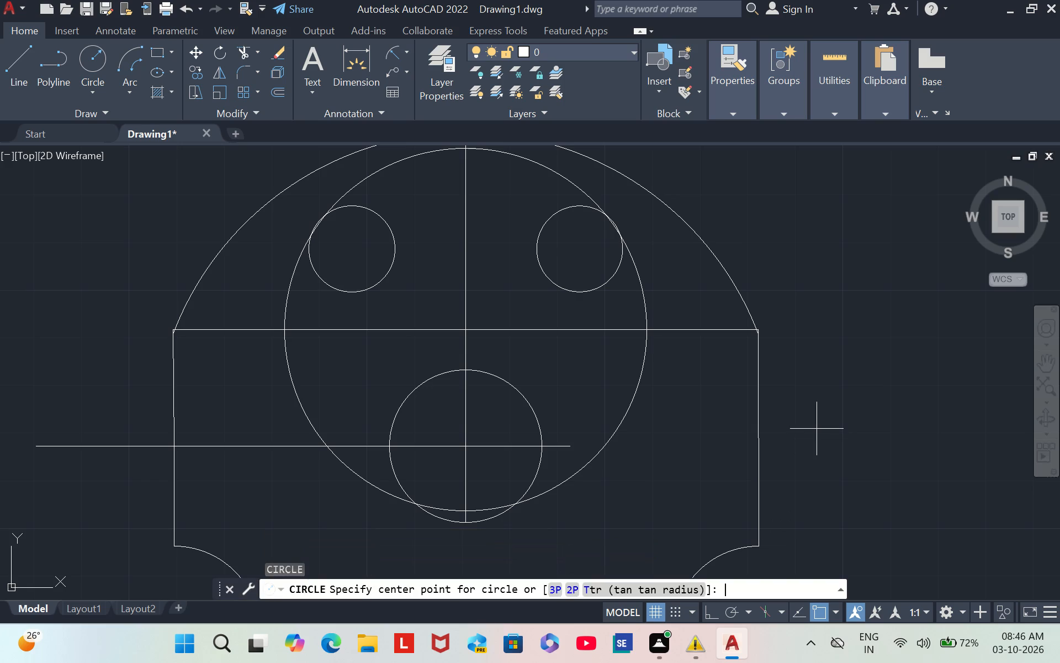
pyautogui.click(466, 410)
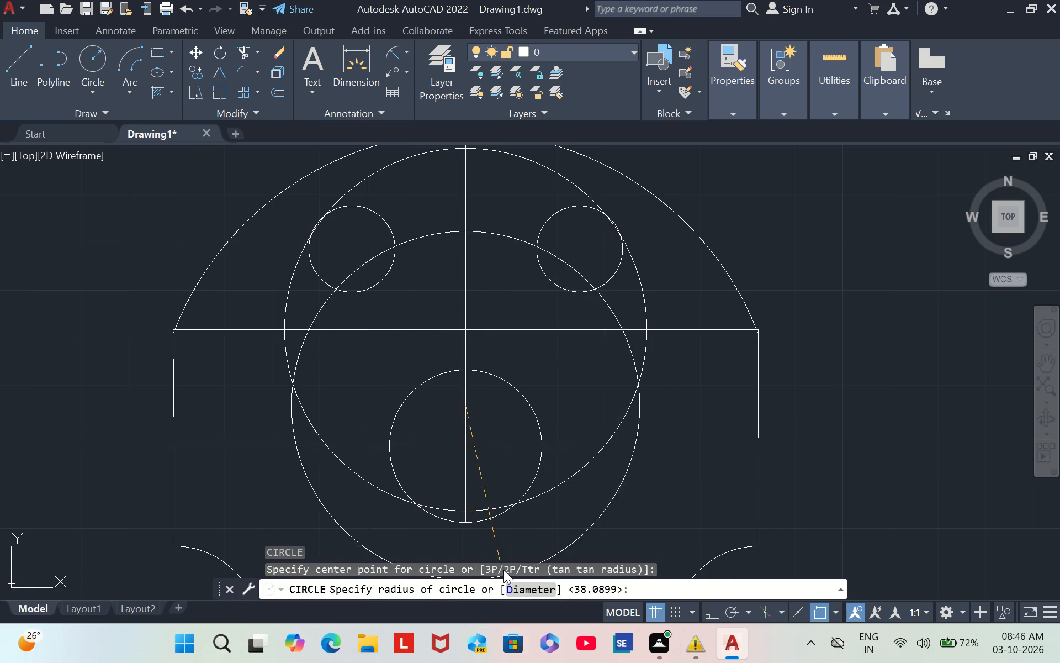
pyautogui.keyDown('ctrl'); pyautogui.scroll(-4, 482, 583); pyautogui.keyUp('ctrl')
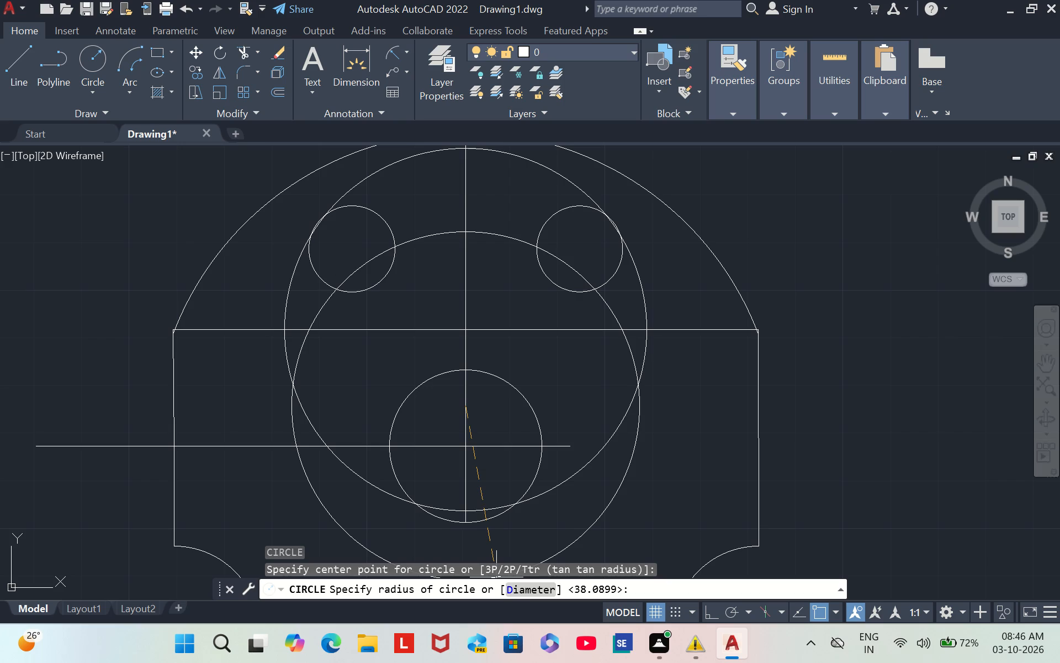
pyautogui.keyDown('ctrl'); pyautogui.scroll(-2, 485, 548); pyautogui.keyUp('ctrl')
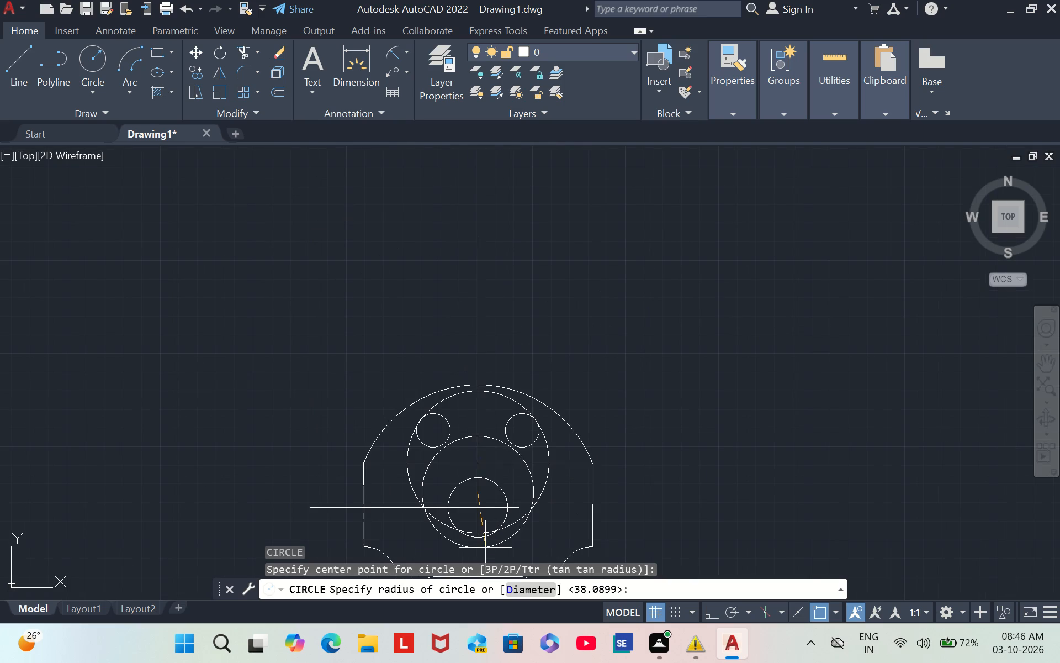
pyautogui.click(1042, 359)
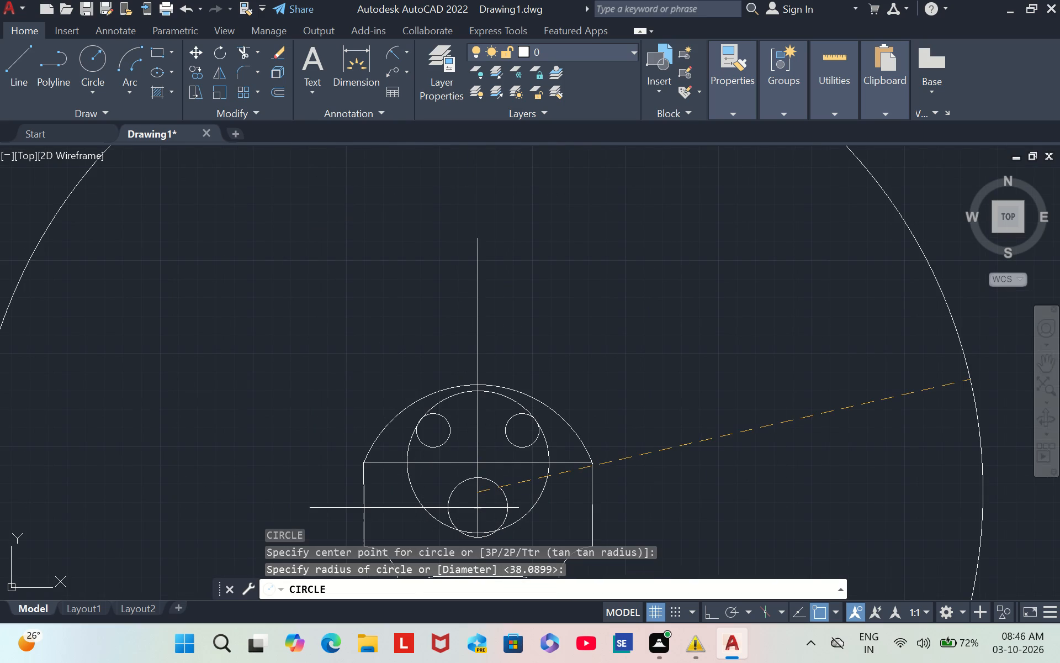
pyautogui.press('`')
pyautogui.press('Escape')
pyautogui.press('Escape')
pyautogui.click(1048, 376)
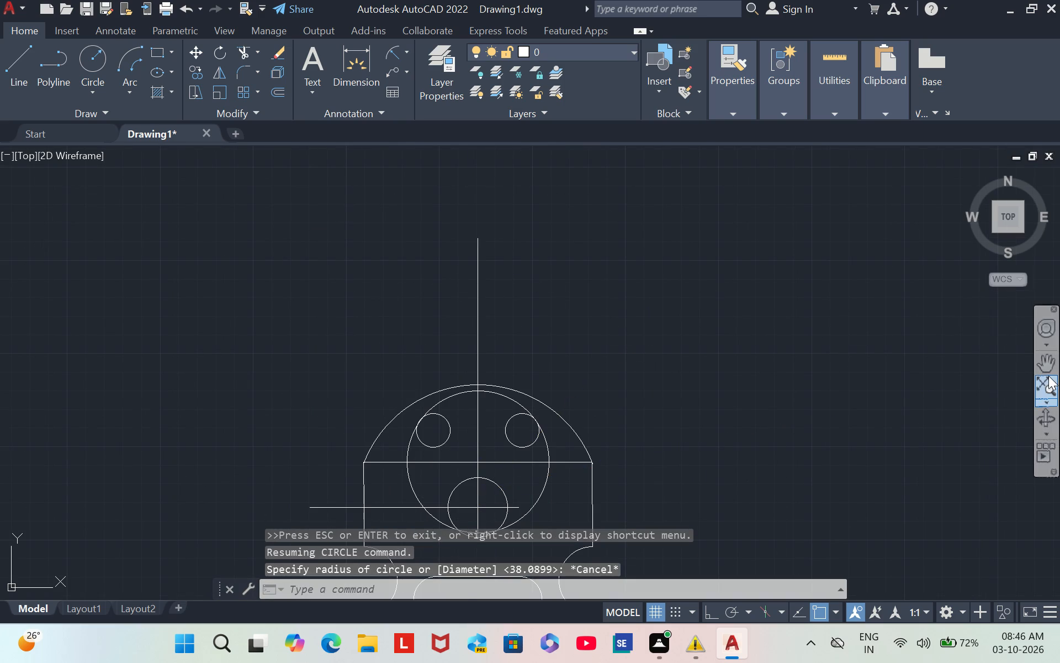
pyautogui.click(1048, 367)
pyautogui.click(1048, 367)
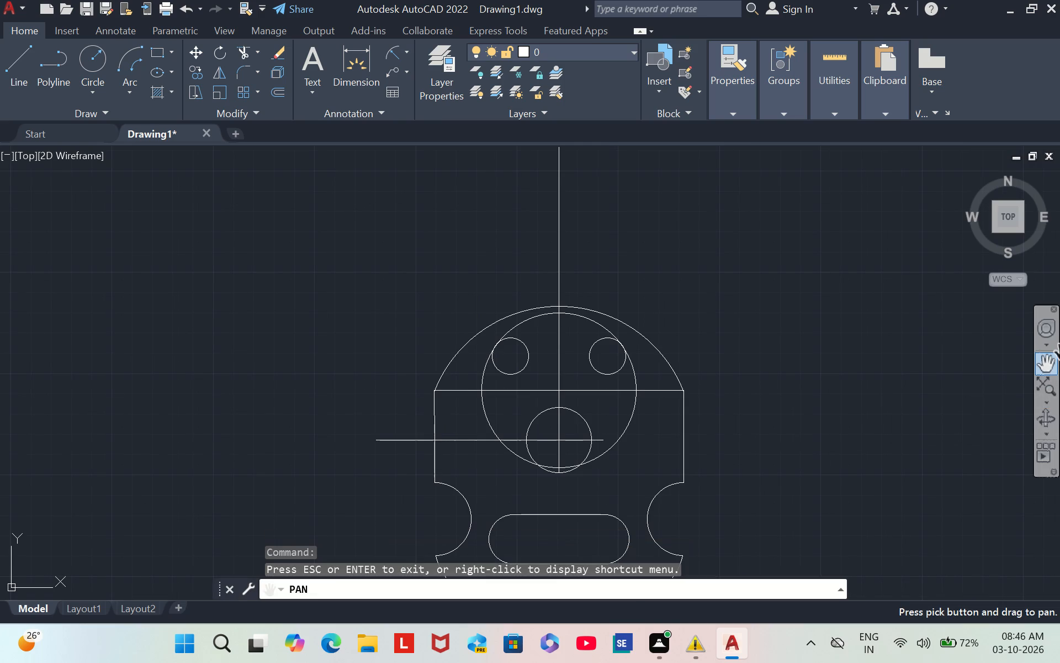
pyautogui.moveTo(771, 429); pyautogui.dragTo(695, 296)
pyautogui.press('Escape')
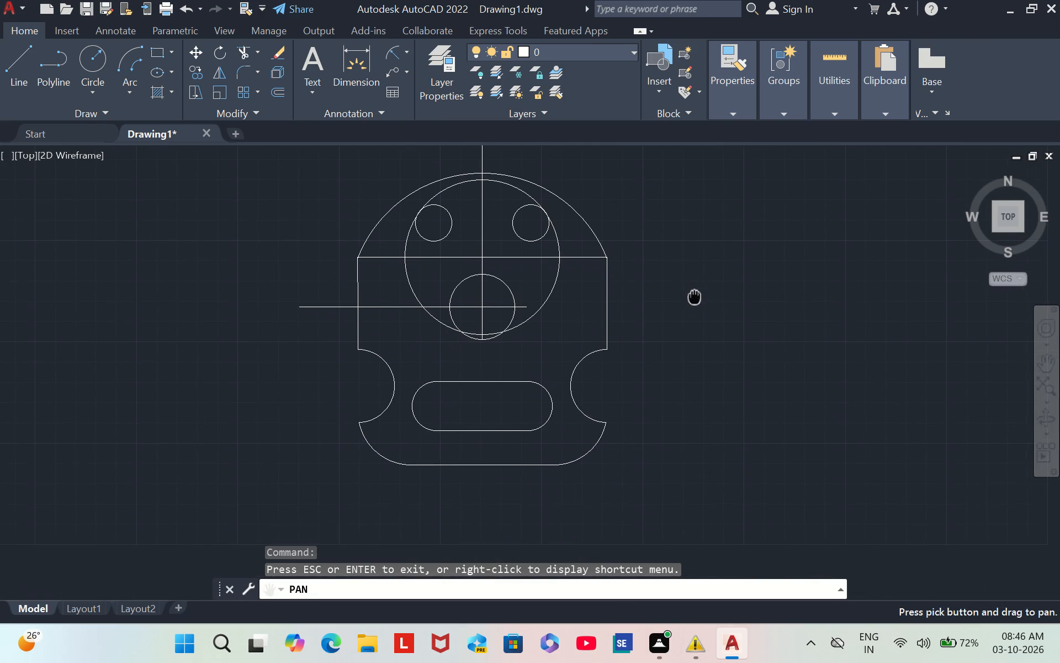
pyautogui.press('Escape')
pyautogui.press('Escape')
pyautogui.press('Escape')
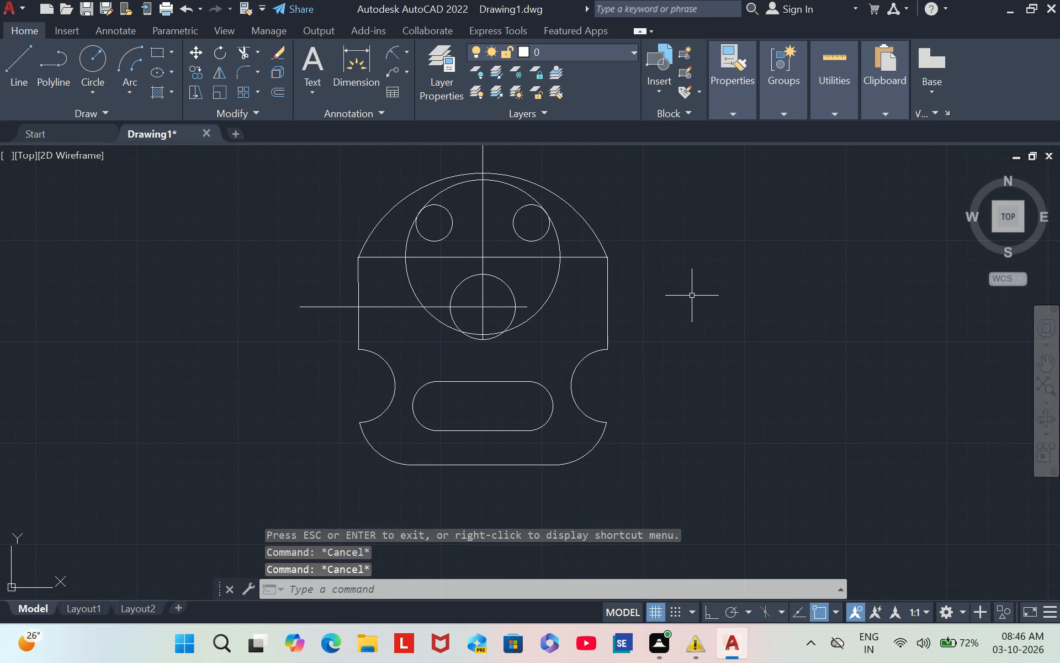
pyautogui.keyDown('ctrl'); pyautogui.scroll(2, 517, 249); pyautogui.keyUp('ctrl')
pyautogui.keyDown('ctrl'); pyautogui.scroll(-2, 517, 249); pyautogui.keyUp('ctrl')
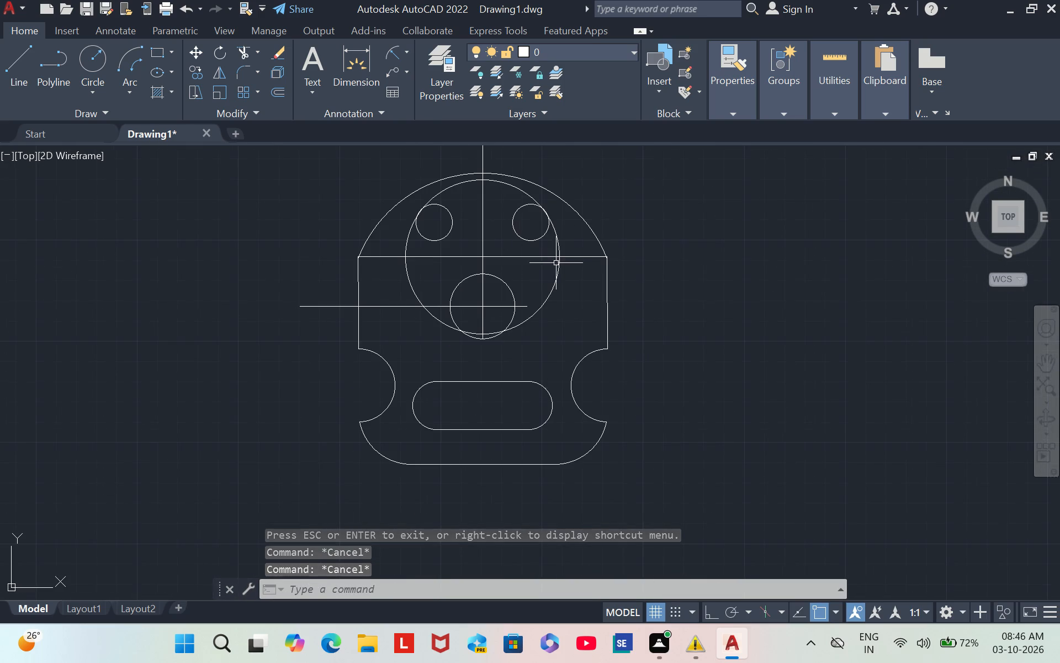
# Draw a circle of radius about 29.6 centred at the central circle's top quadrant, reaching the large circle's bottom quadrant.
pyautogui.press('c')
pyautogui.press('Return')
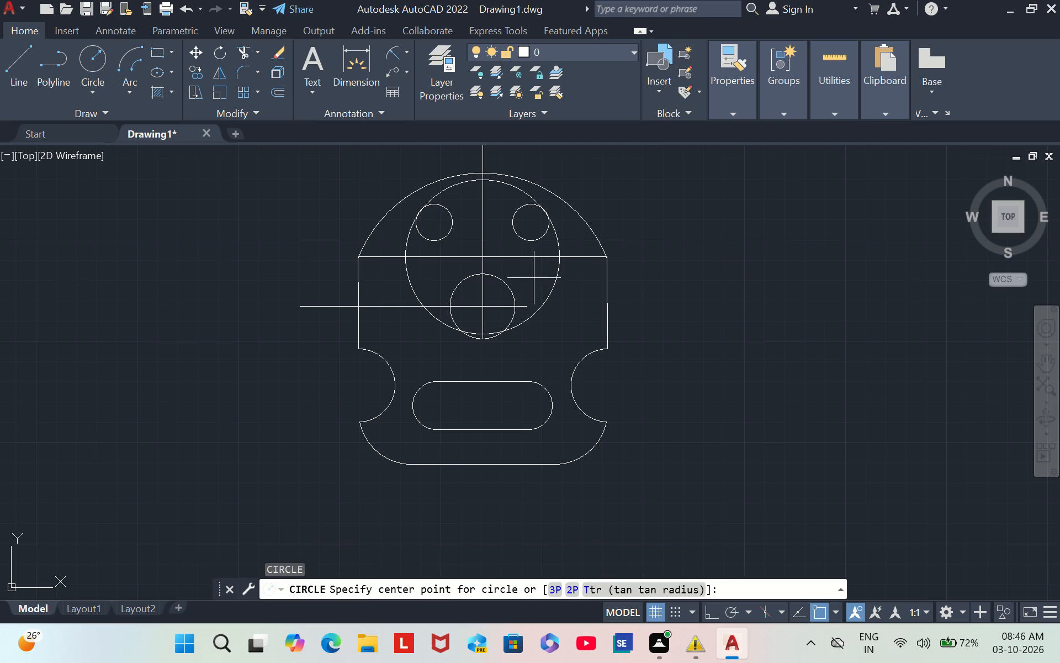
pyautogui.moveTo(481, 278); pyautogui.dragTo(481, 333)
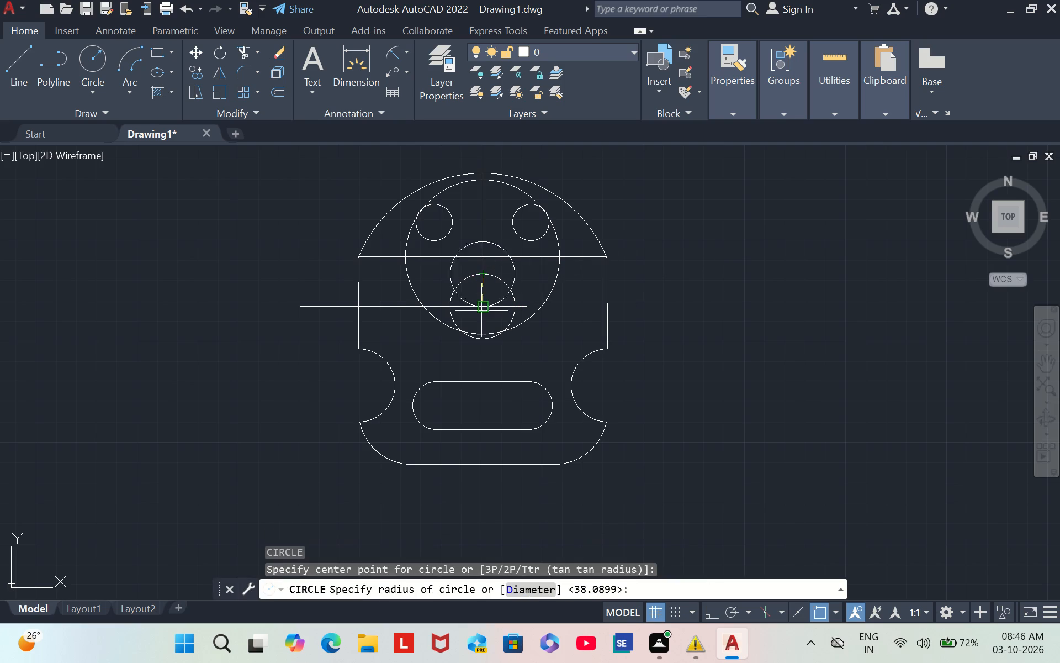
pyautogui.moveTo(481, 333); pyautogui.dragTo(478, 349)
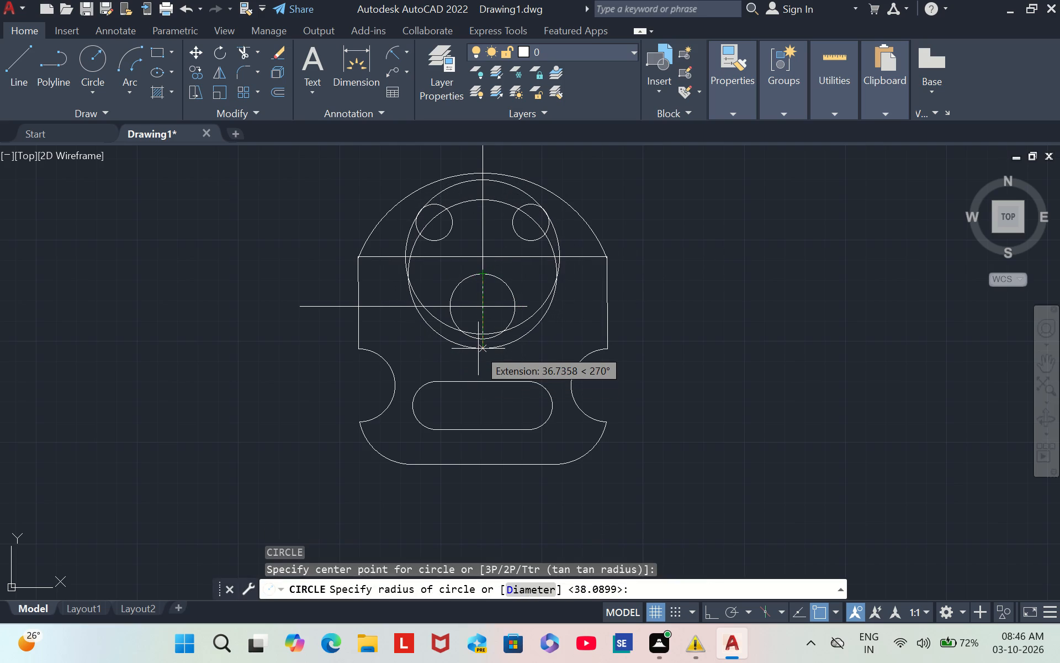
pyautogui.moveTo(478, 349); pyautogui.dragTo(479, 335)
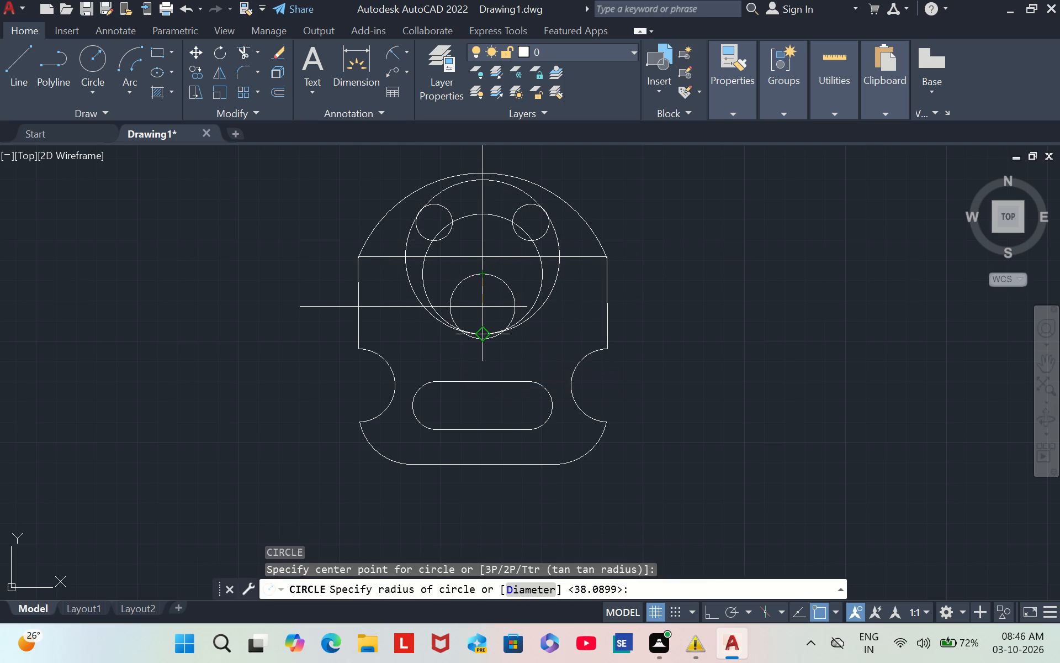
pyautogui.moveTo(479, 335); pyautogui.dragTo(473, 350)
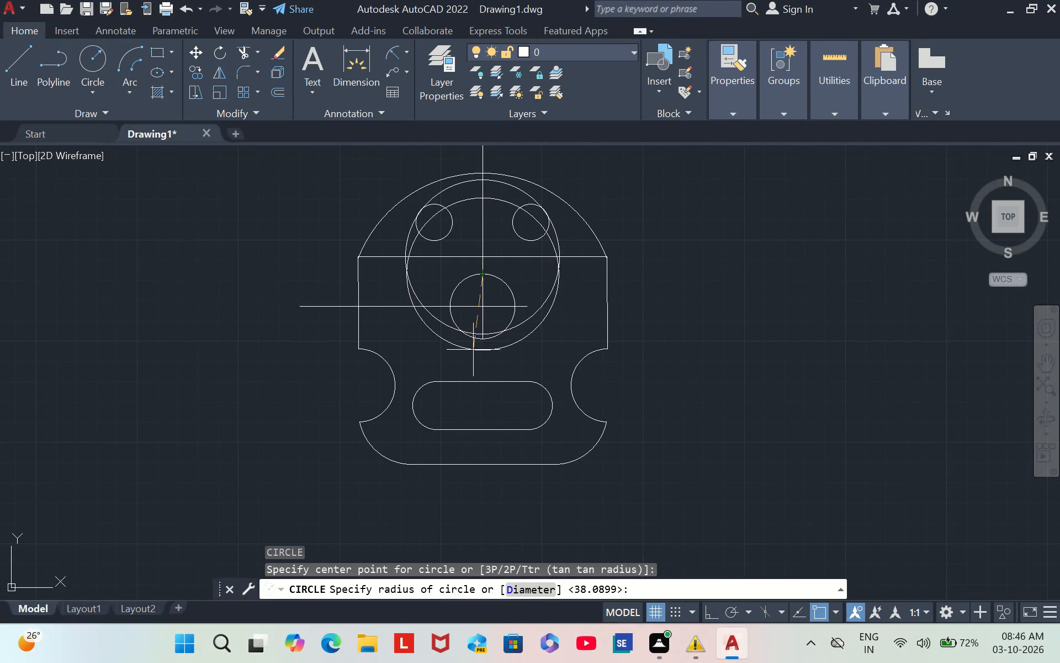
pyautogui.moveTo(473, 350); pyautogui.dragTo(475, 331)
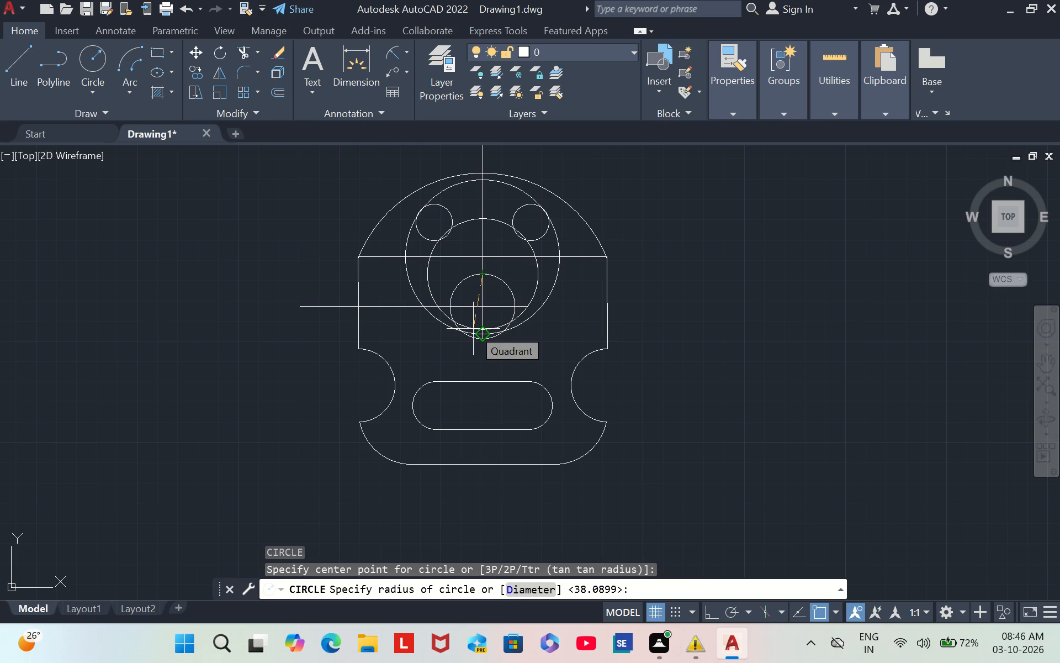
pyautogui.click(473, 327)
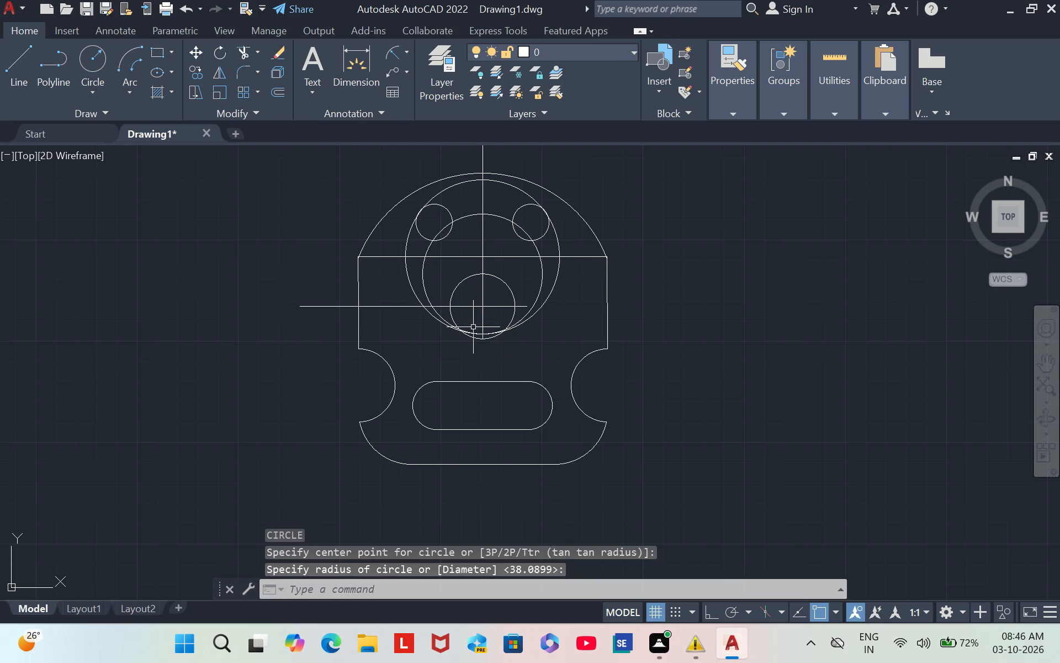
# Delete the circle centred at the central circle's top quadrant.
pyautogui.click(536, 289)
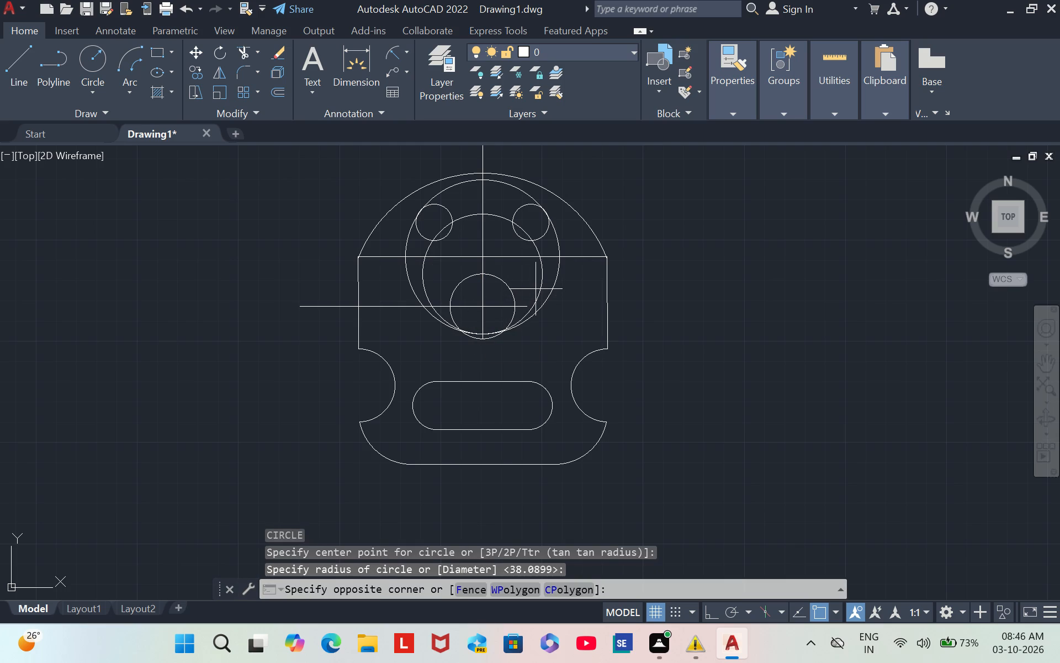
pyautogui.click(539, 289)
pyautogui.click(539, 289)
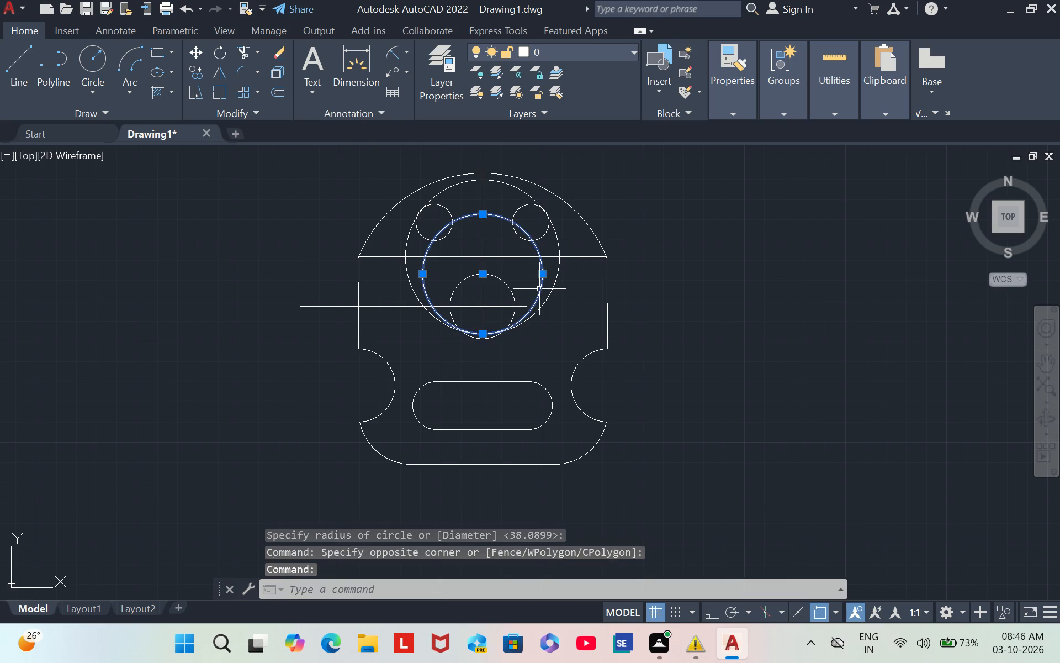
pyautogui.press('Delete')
# Draw a circle of radius about 20.6 centred where the vertical line crosses the plate's horizontal top edge.
pyautogui.keyDown('ctrl'); pyautogui.scroll(1, 539, 289); pyautogui.keyUp('ctrl')
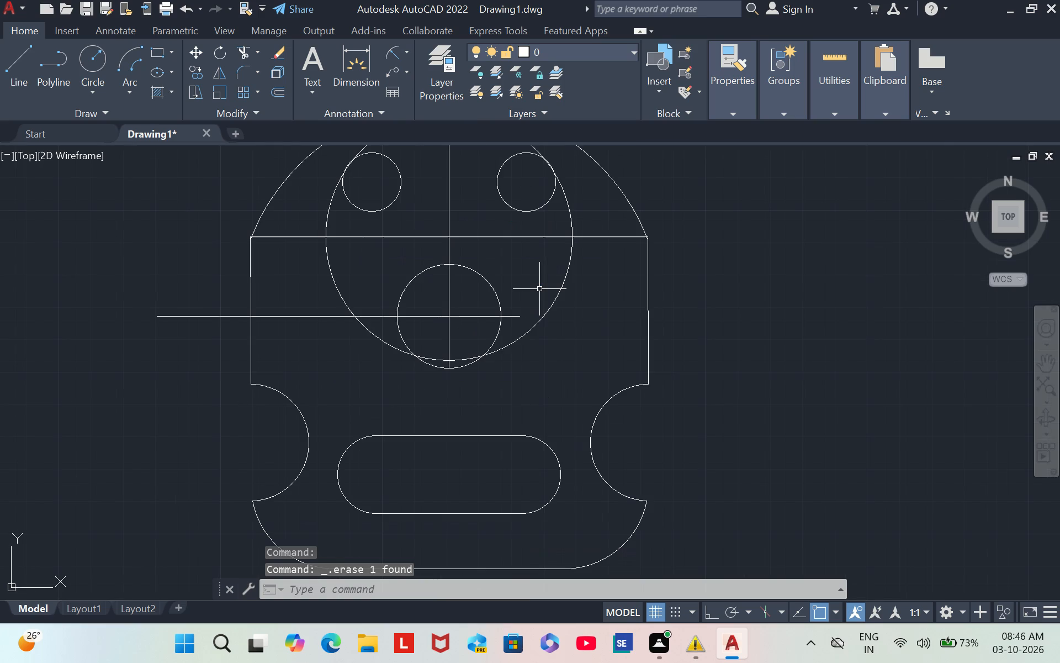
pyautogui.press('v')
pyautogui.press('BackSpace')
pyautogui.press('c')
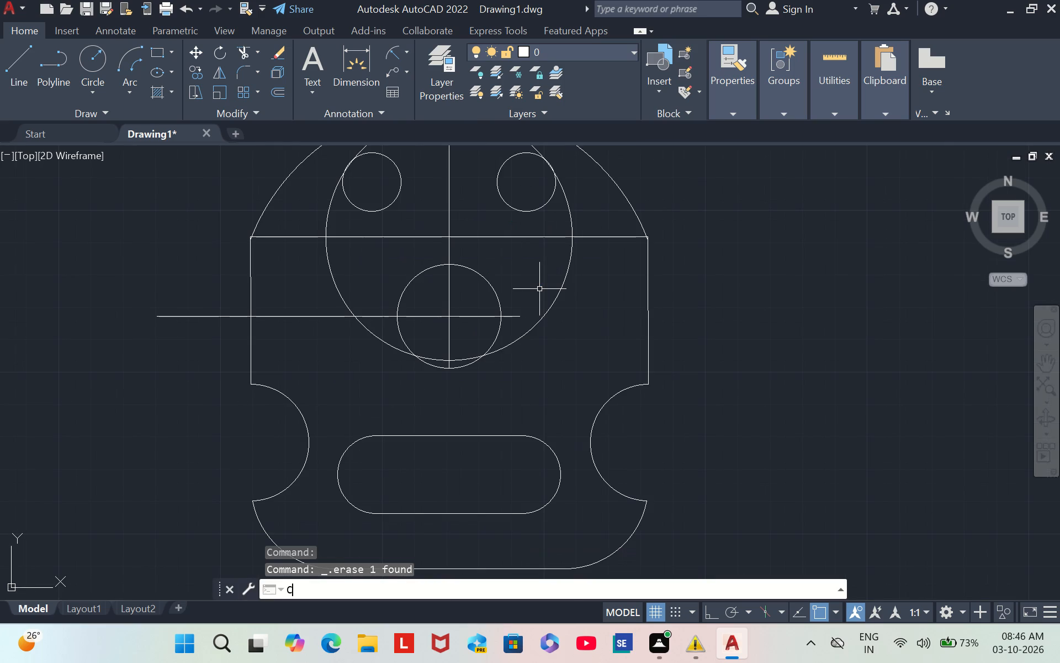
pyautogui.press('Return')
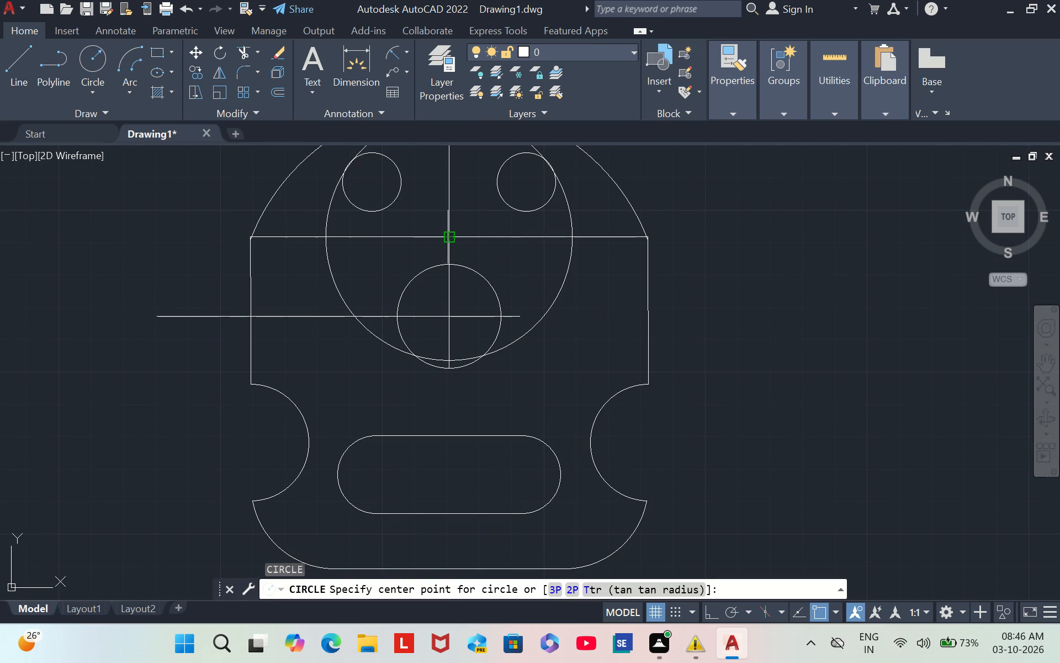
pyautogui.click(448, 237)
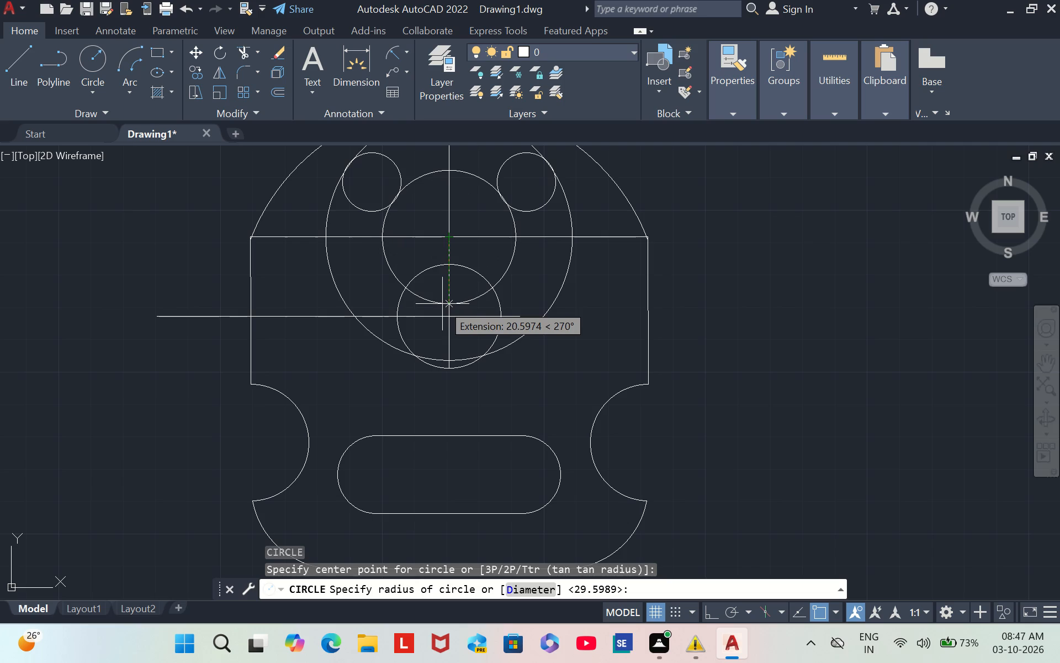
pyautogui.click(442, 304)
pyautogui.press('Escape')
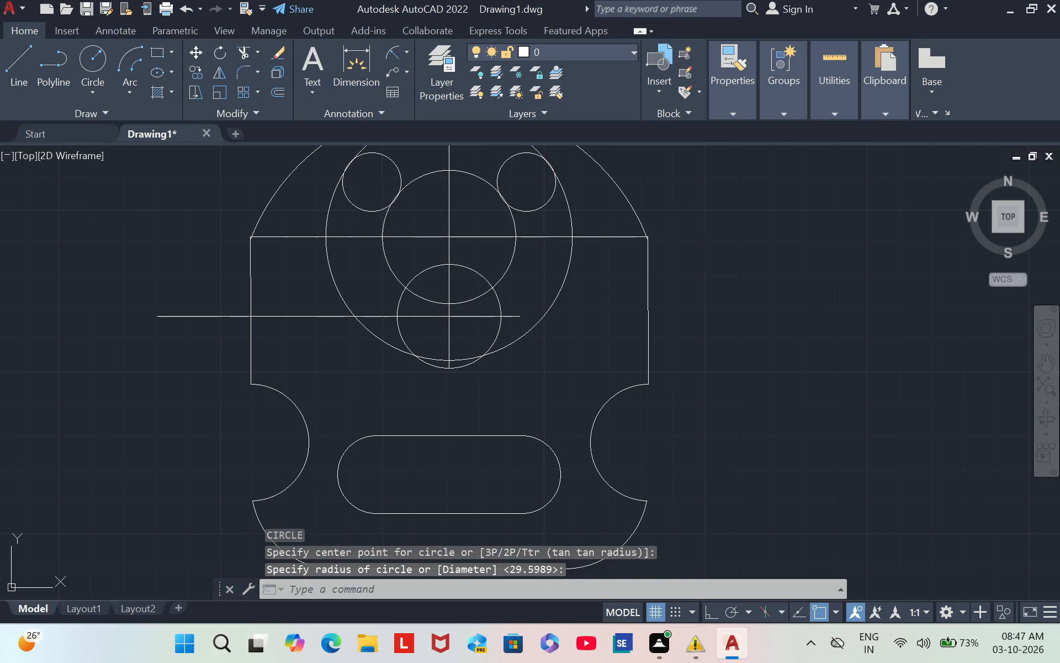
pyautogui.press('Escape')
pyautogui.press('Escape')
# Trim the large circle's lower portion below the horizontal edge, plus its segment between that edge and the right small circle.
pyautogui.write('TR')
pyautogui.press('Return')
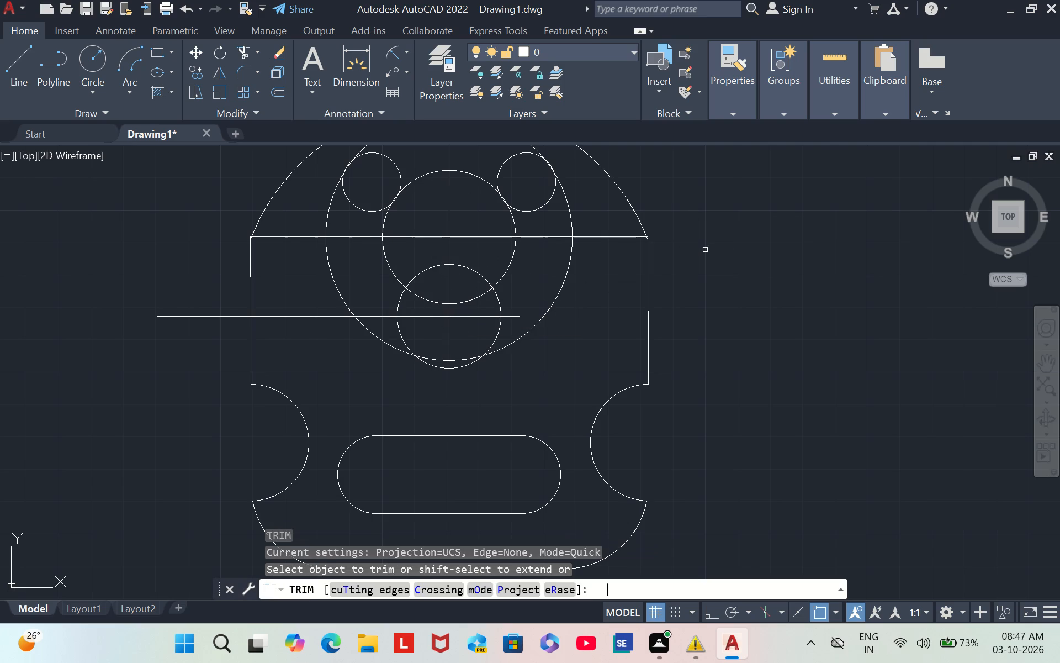
pyautogui.click(569, 211)
pyautogui.click(556, 297)
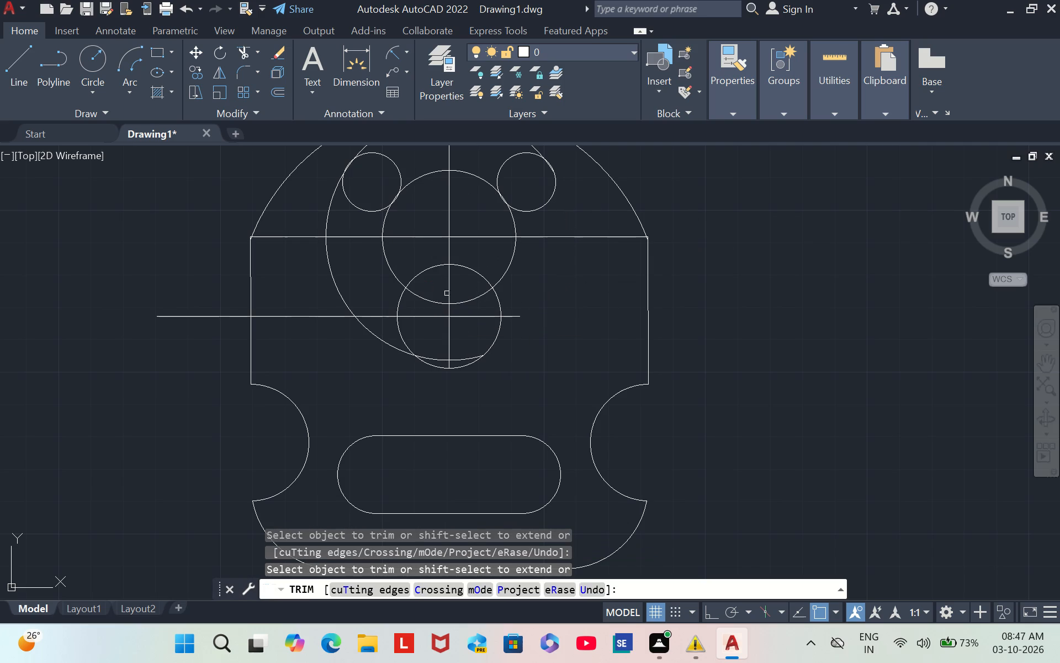
pyautogui.click(330, 269)
pyautogui.click(384, 339)
pyautogui.keyDown('ctrl'); pyautogui.scroll(2, 384, 339); pyautogui.keyUp('ctrl')
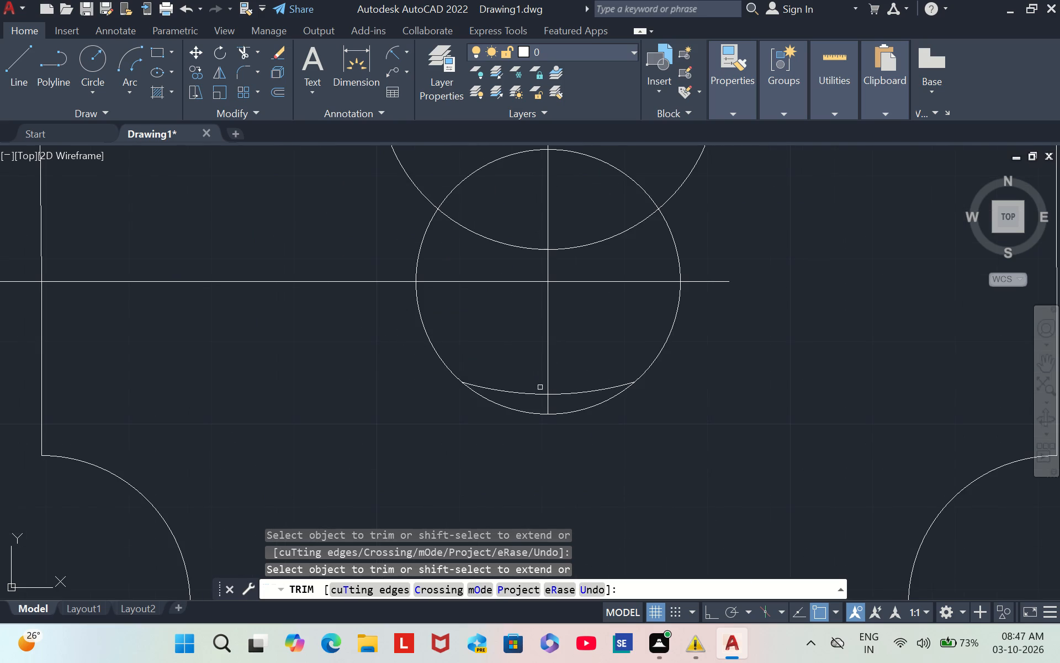
pyautogui.moveTo(534, 395); pyautogui.dragTo(582, 394)
pyautogui.click(582, 394)
# Trim the circle of radius about 20.6 down to the upper arc joining the two small circles.
pyautogui.keyDown('ctrl'); pyautogui.scroll(-3, 582, 394); pyautogui.keyUp('ctrl')
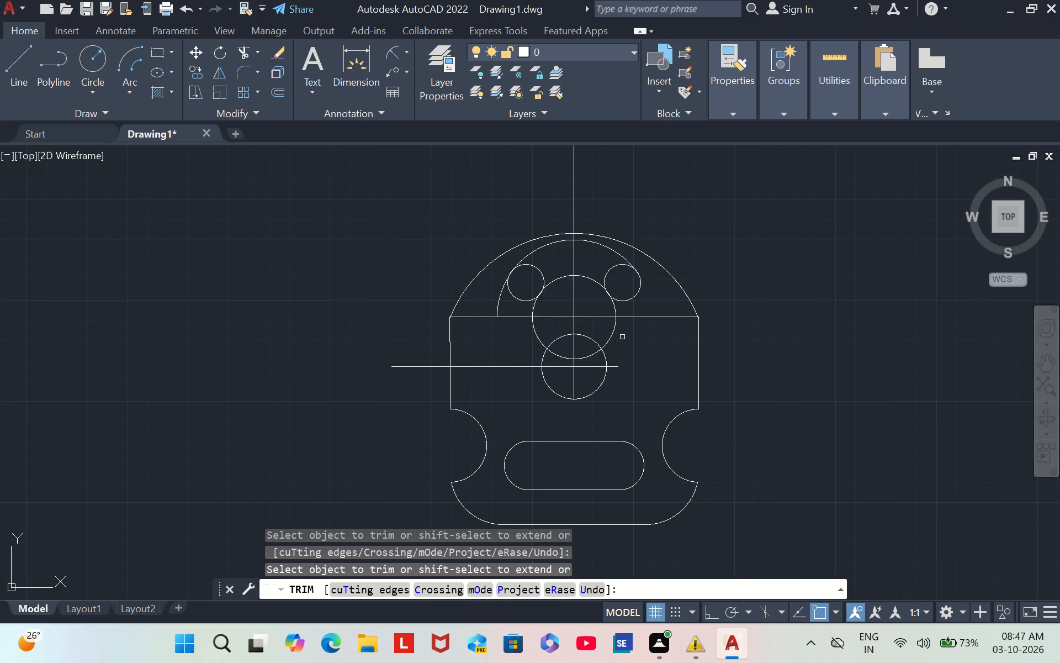
pyautogui.keyDown('ctrl'); pyautogui.scroll(1, 622, 337); pyautogui.keyUp('ctrl')
pyautogui.click(605, 331)
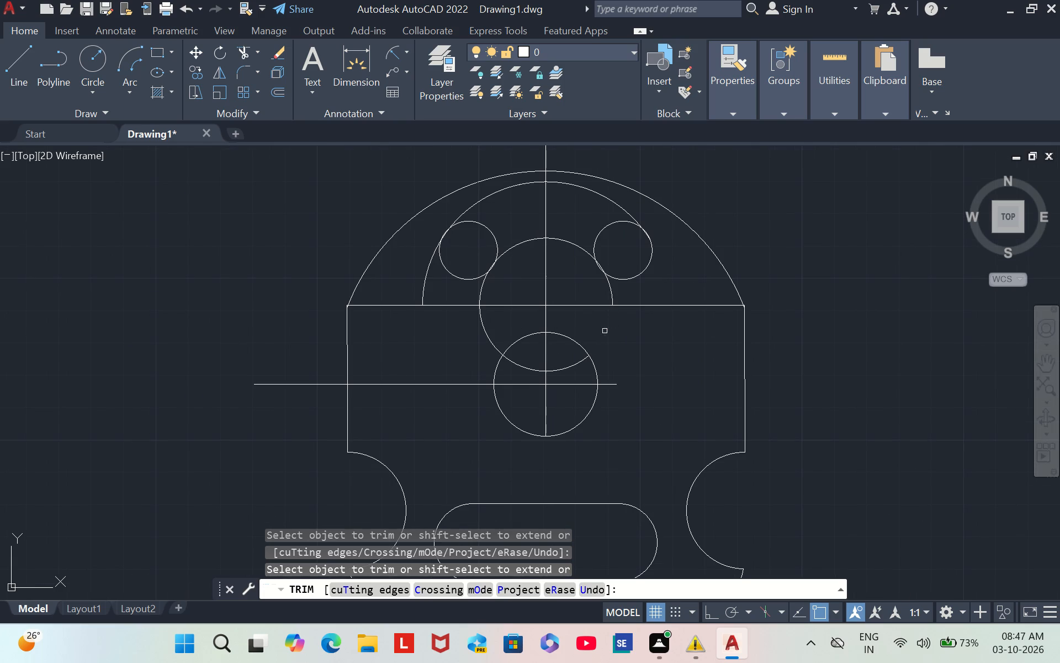
pyautogui.click(568, 369)
pyautogui.moveTo(522, 369); pyautogui.dragTo(482, 322)
pyautogui.moveTo(482, 322); pyautogui.dragTo(479, 288)
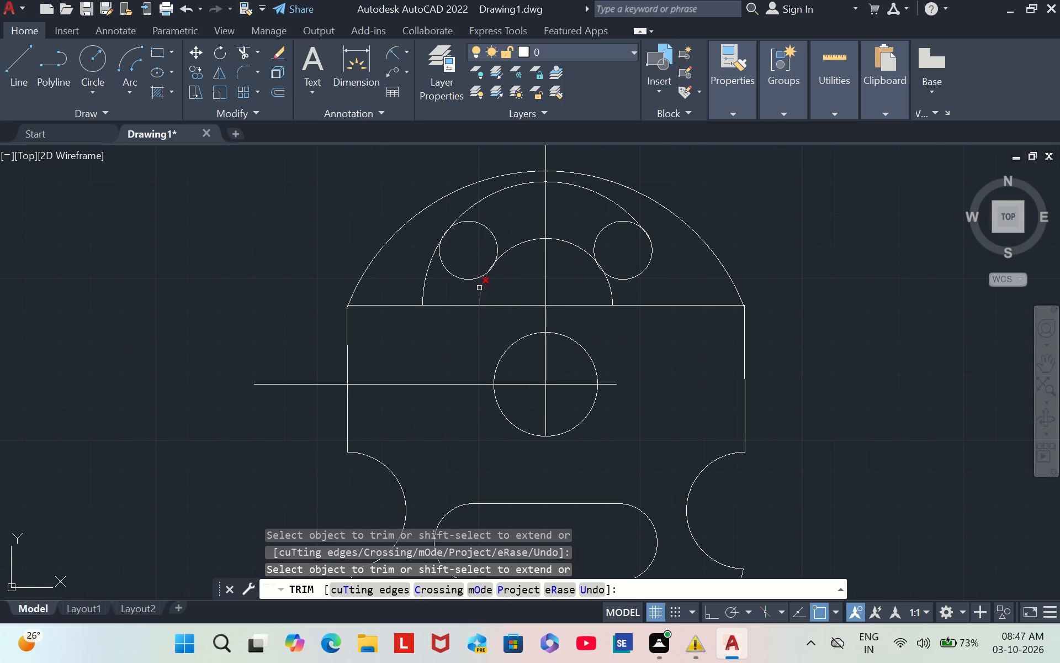
pyautogui.moveTo(479, 288); pyautogui.dragTo(479, 288)
pyautogui.moveTo(479, 288); pyautogui.dragTo(610, 291)
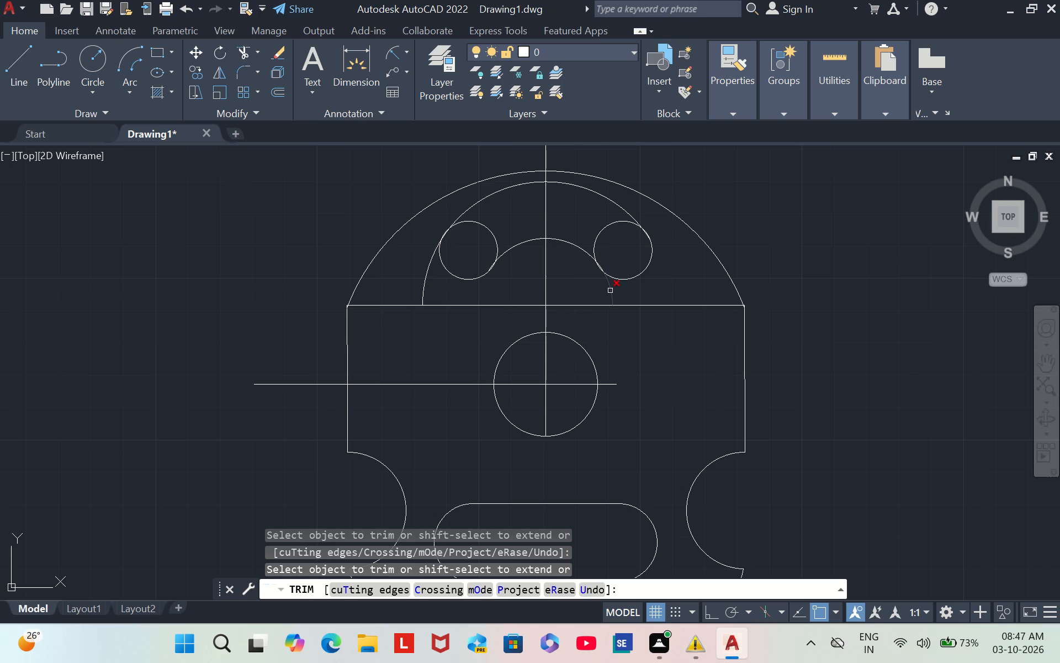
pyautogui.click(610, 291)
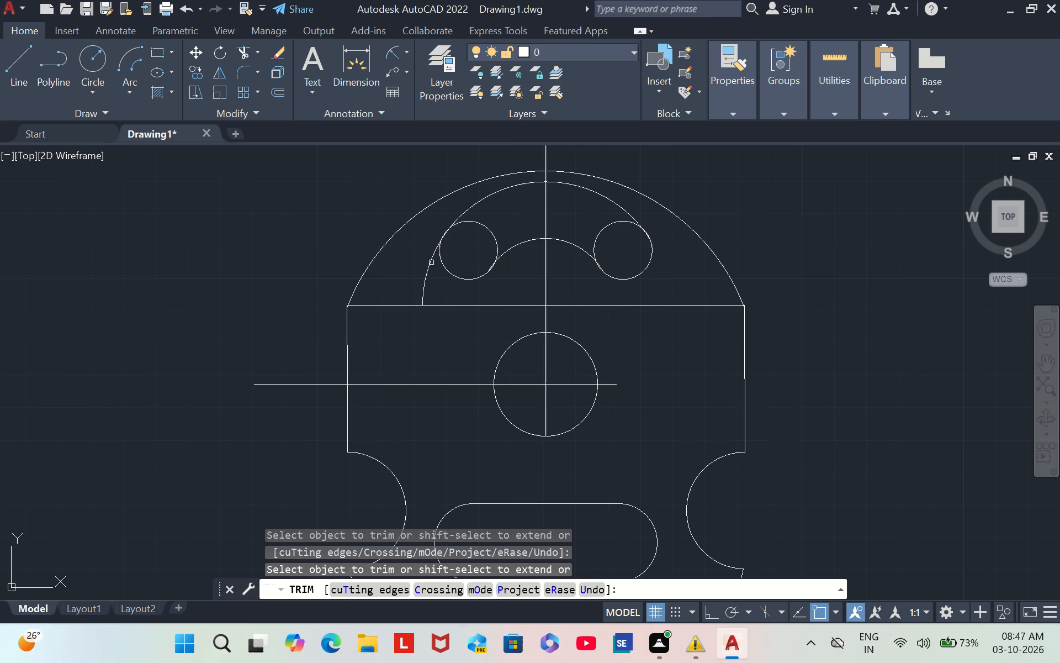
# Trim the large arc's leftover left end beside the left small circle, including the piece overlapping that circle.
pyautogui.click(431, 262)
pyautogui.keyDown('ctrl'); pyautogui.scroll(2, 431, 262); pyautogui.keyUp('ctrl')
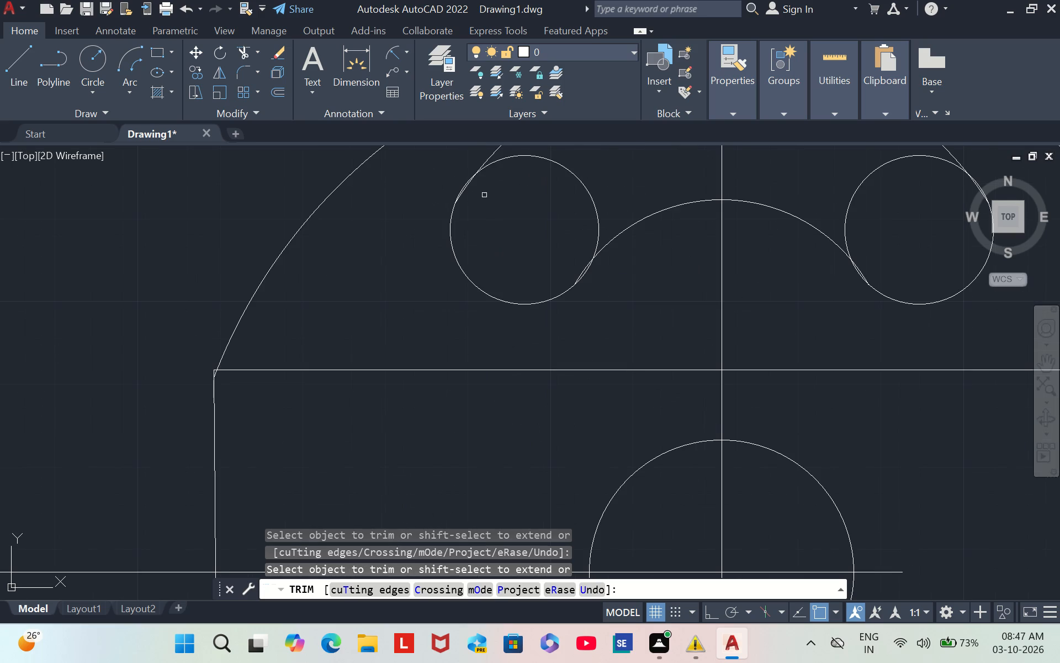
pyautogui.click(465, 187)
pyautogui.keyDown('ctrl'); pyautogui.scroll(5, 928, 201); pyautogui.keyUp('ctrl')
pyautogui.keyDown('ctrl'); pyautogui.scroll(-3, 928, 201); pyautogui.keyUp('ctrl')
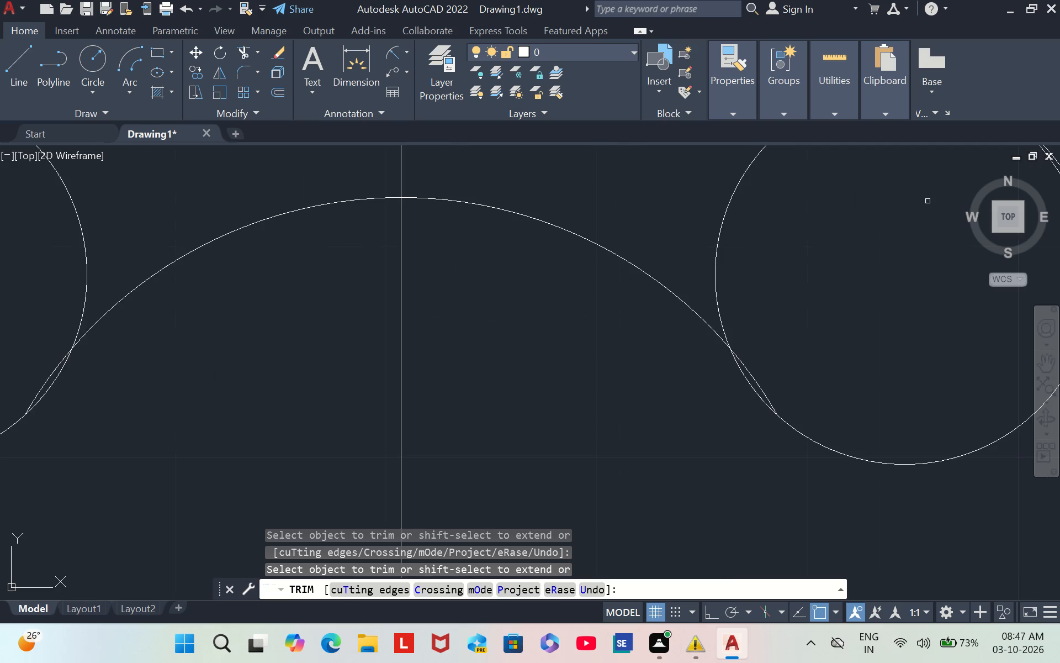
pyautogui.keyDown('ctrl'); pyautogui.scroll(-2, 928, 201); pyautogui.keyUp('ctrl')
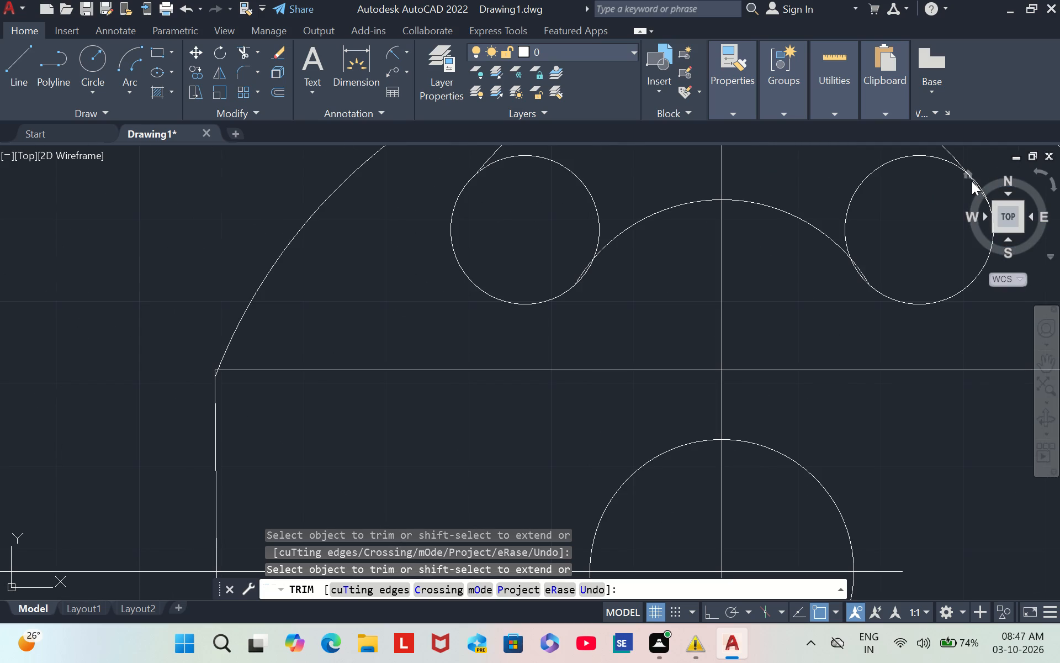
pyautogui.click(973, 181)
pyautogui.press('Escape')
pyautogui.press('Escape')
pyautogui.press('Escape')
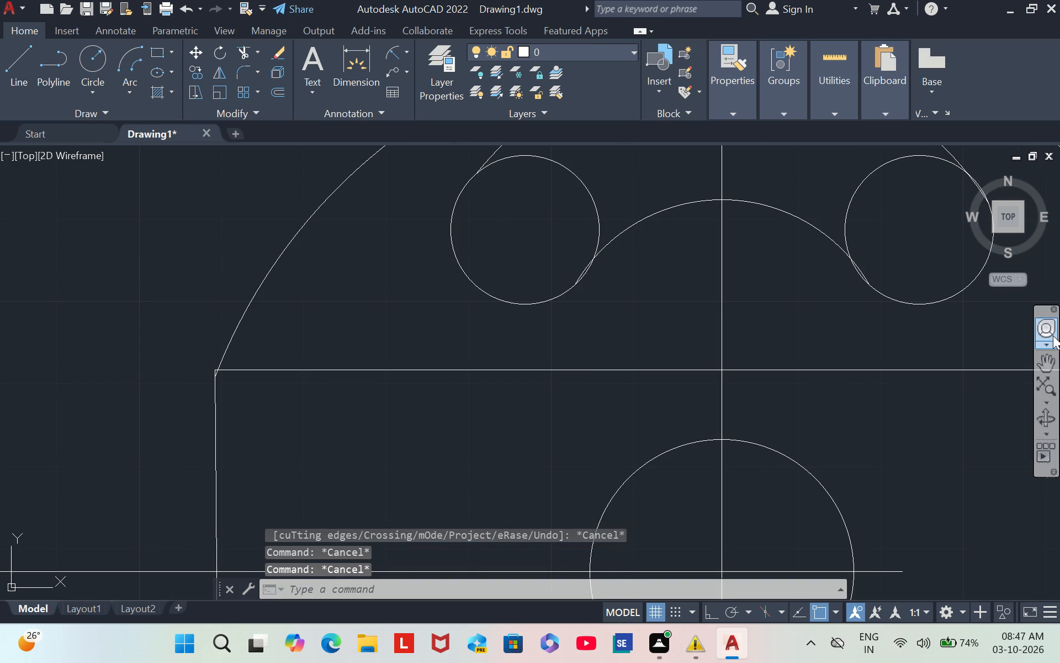
# Trim the outer arc's end overlapping the right small circle and both inner-arc ends lying inside the small circles.
pyautogui.click(1050, 357)
pyautogui.moveTo(856, 290); pyautogui.dragTo(725, 280)
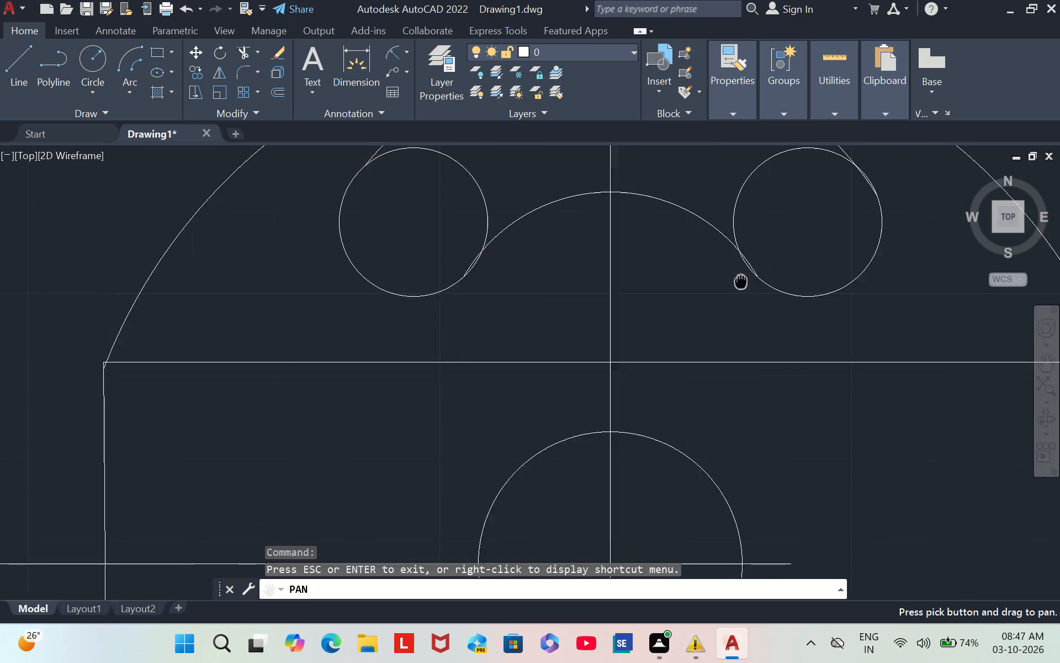
pyautogui.moveTo(725, 280); pyautogui.dragTo(714, 278)
pyautogui.keyDown('ctrl'); pyautogui.scroll(1, 879, 168); pyautogui.keyUp('ctrl')
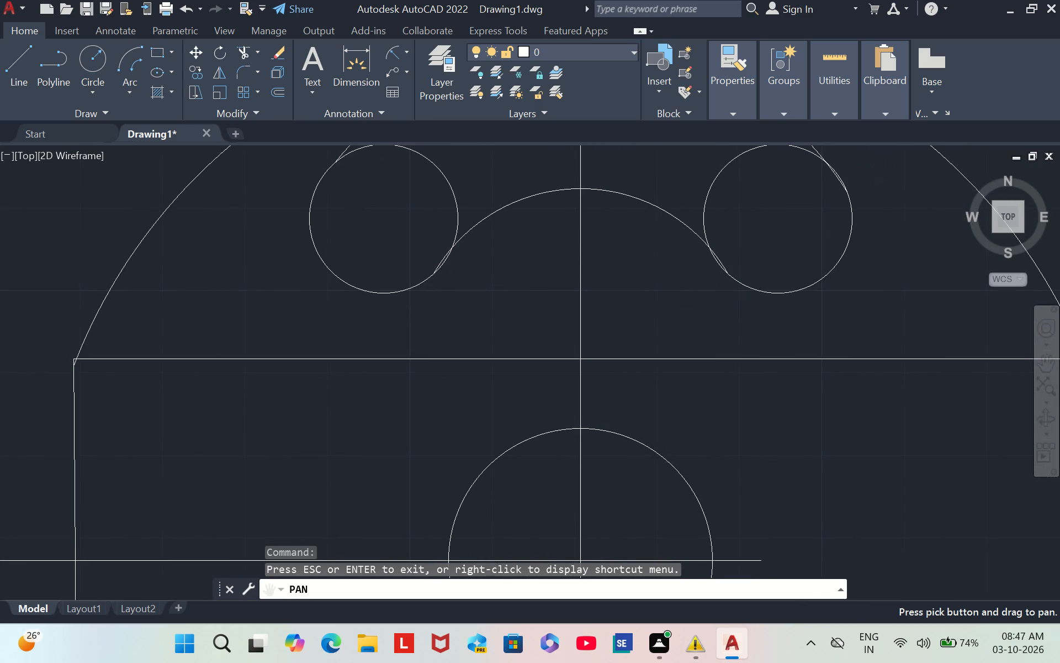
pyautogui.press('Escape')
pyautogui.press('Escape')
pyautogui.press('Escape')
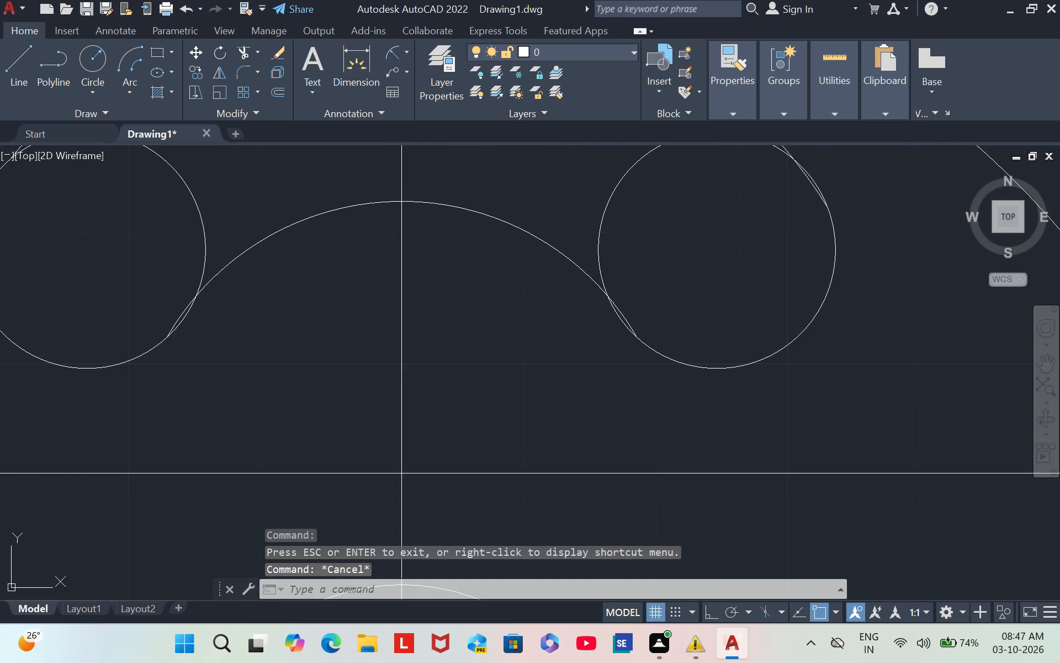
pyautogui.write('TR')
pyautogui.press('Return')
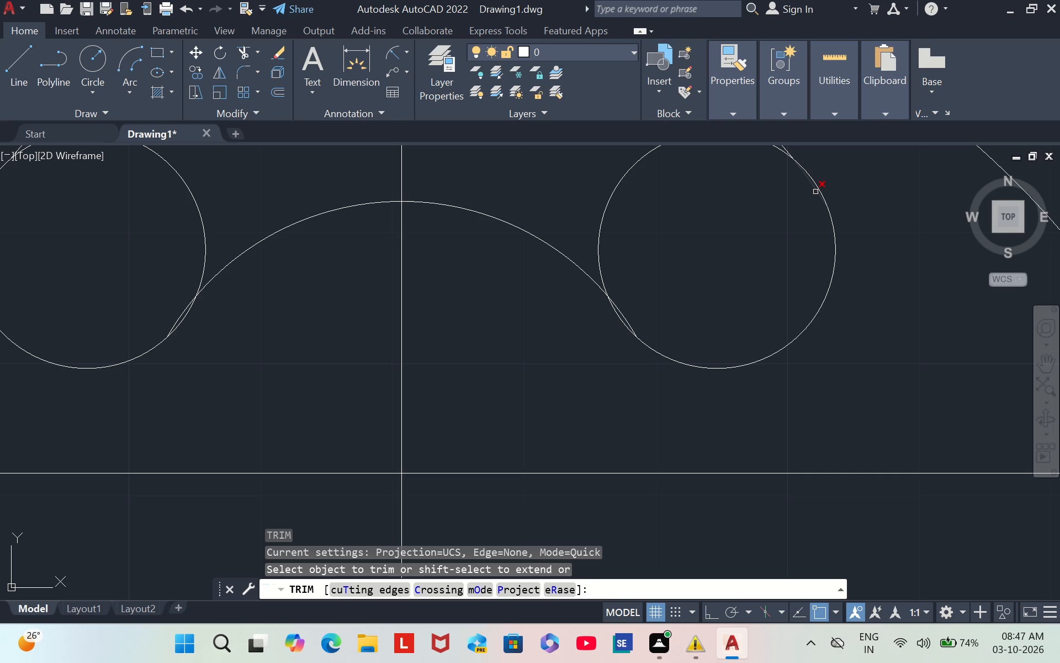
pyautogui.click(815, 191)
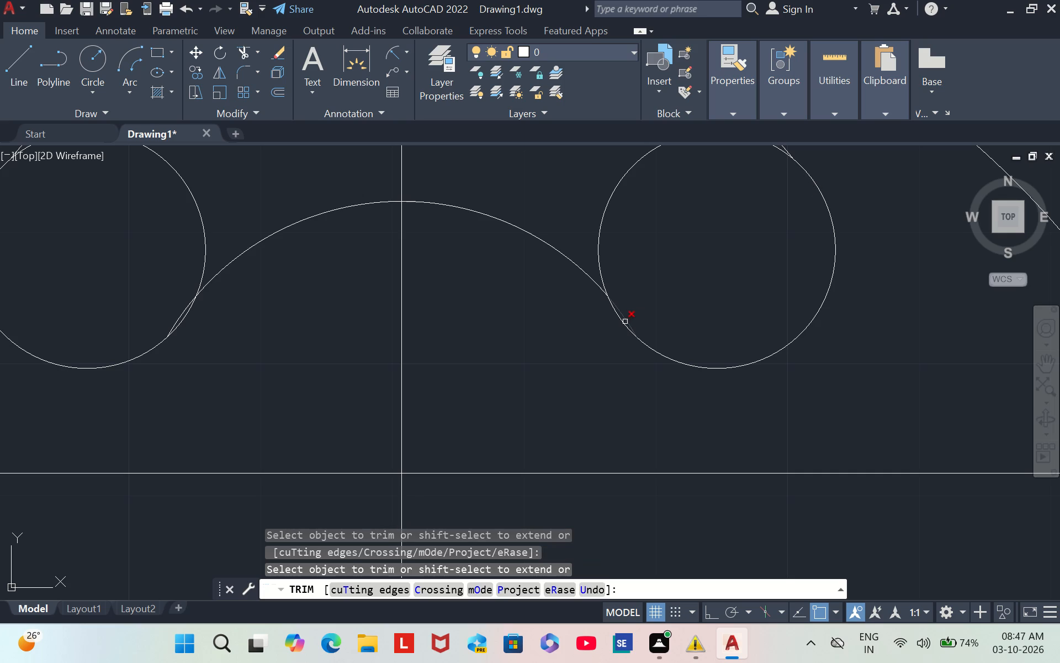
pyautogui.click(625, 322)
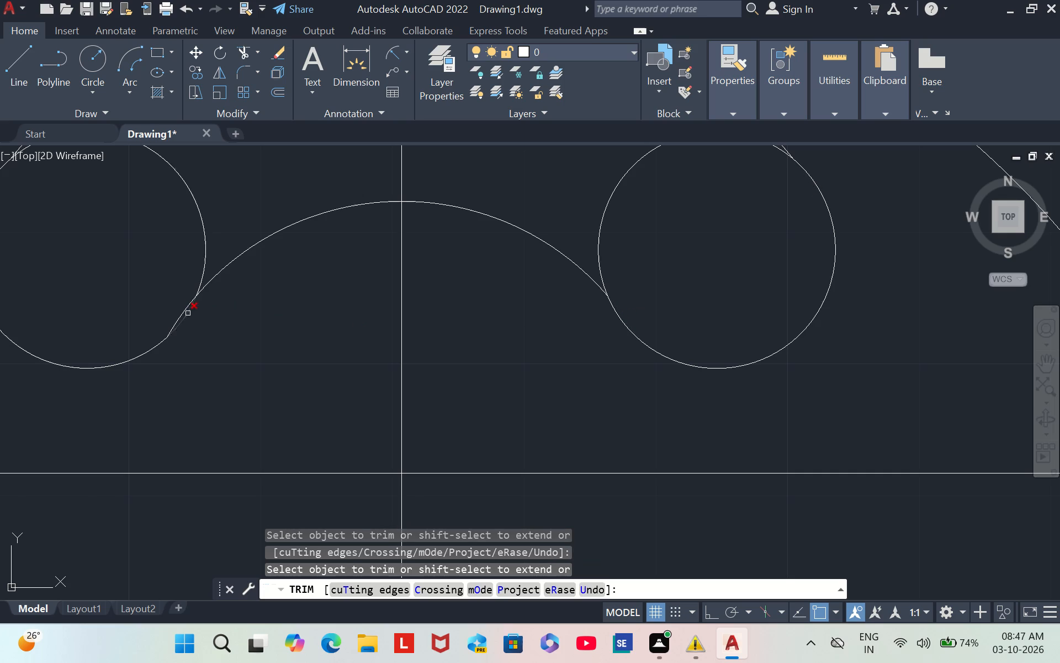
pyautogui.click(183, 314)
pyautogui.press('Escape')
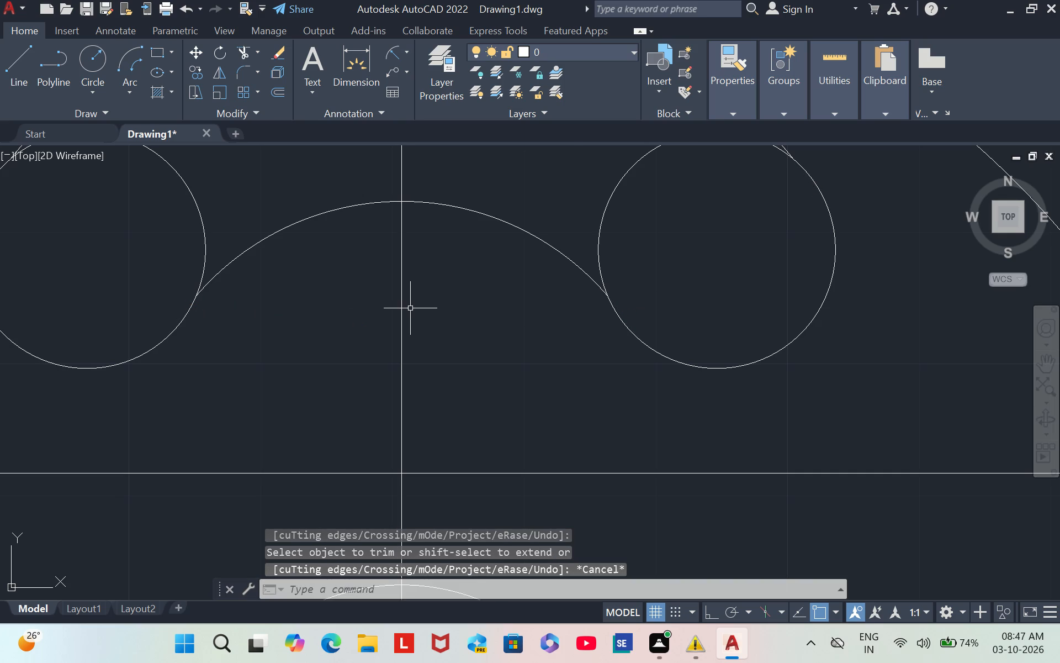
pyautogui.keyDown('ctrl'); pyautogui.scroll(-4, 410, 308); pyautogui.keyUp('ctrl')
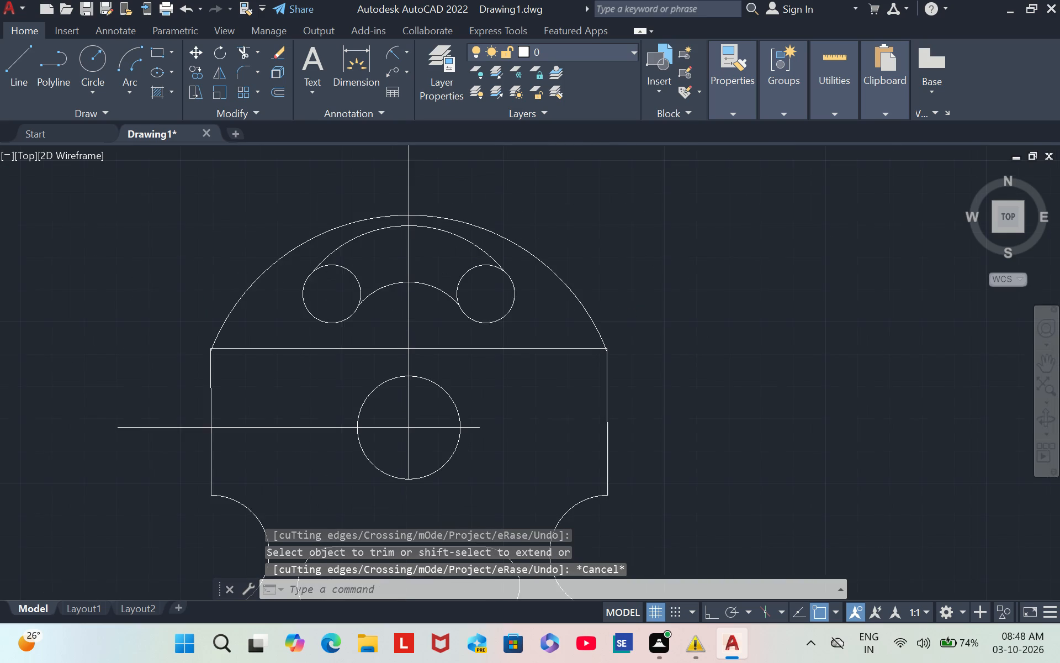
pyautogui.press('Escape')
pyautogui.press('Escape')
pyautogui.press('Escape')
pyautogui.press('Escape')
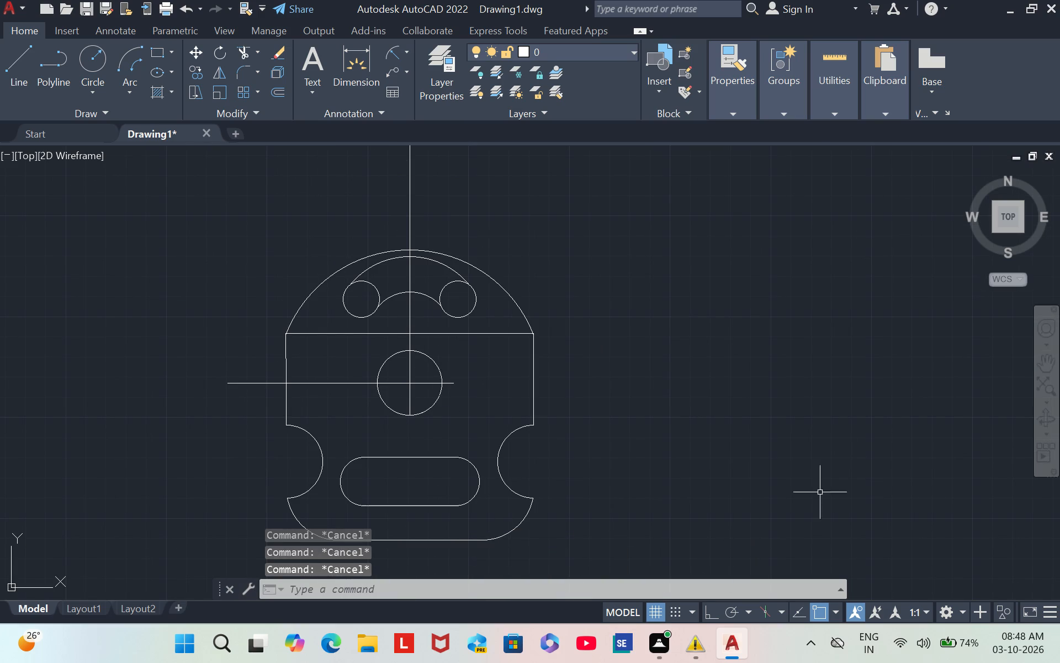
# Draw a line from the vertical line's crossing with the horizontal edge through the right small circle, ending beyond the plate's rounded top.
pyautogui.click(1046, 359)
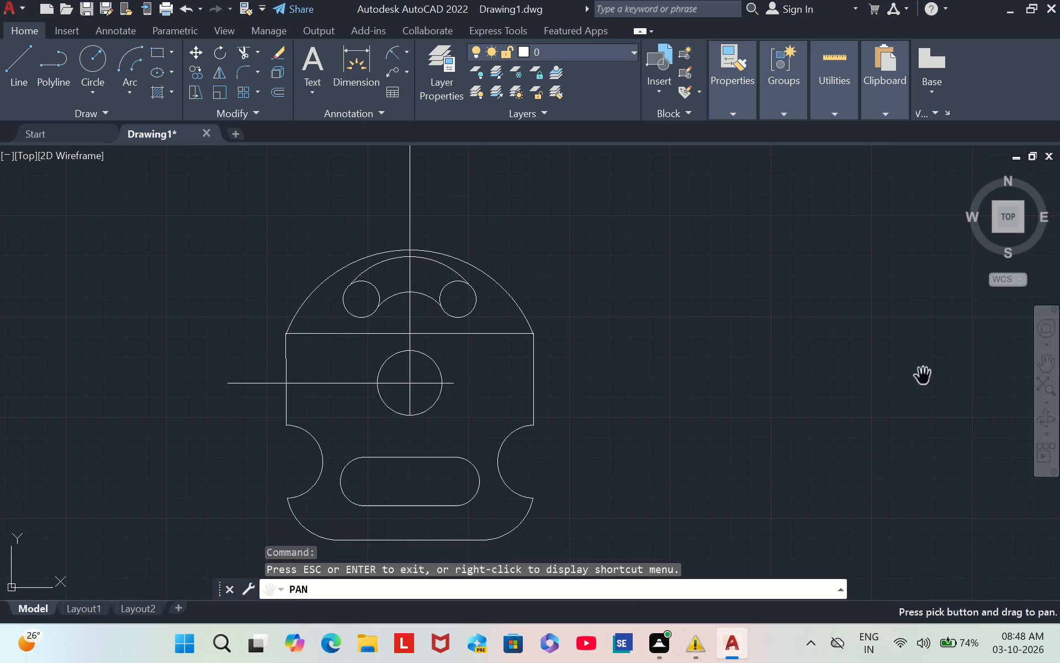
pyautogui.moveTo(421, 397); pyautogui.dragTo(547, 325)
pyautogui.press('Escape')
pyautogui.press('Escape')
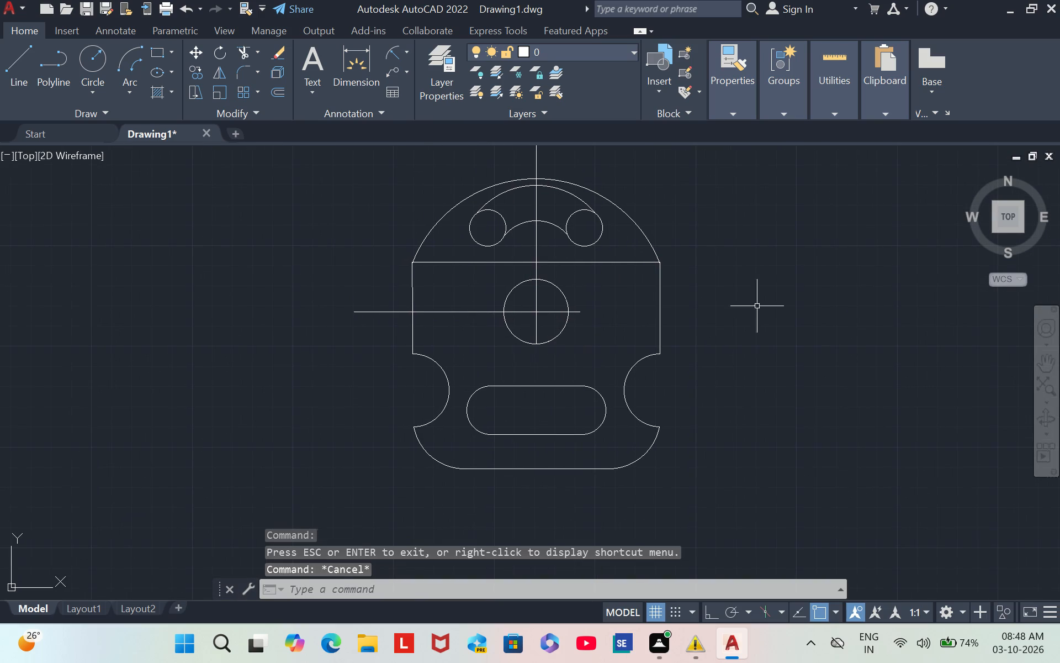
pyautogui.press('Escape')
pyautogui.press('l')
pyautogui.press('Return')
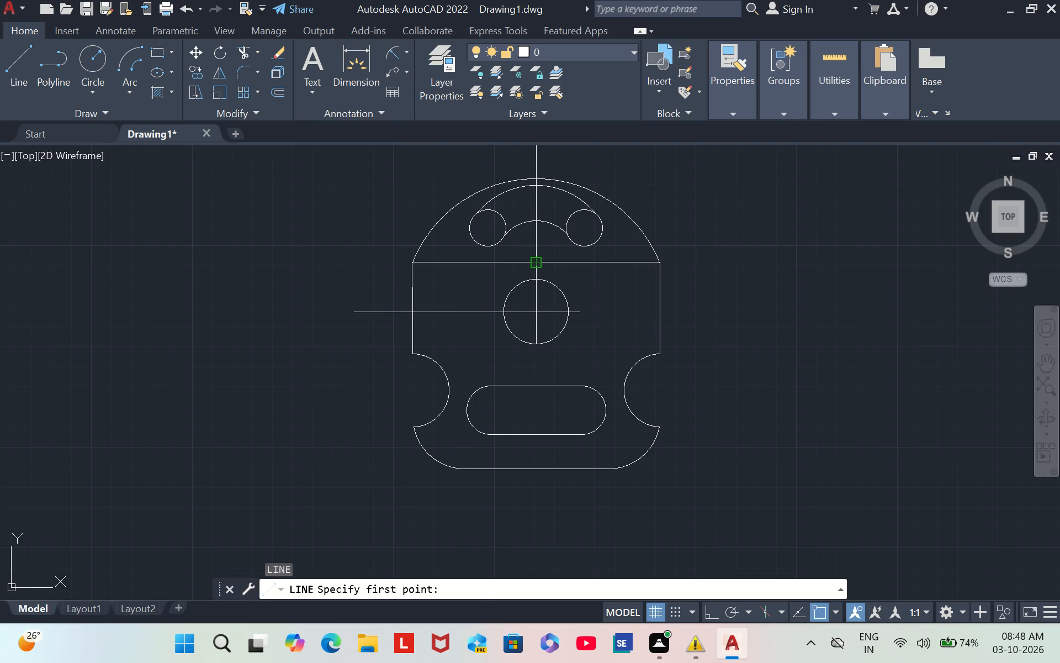
pyautogui.moveTo(536, 262); pyautogui.dragTo(646, 181)
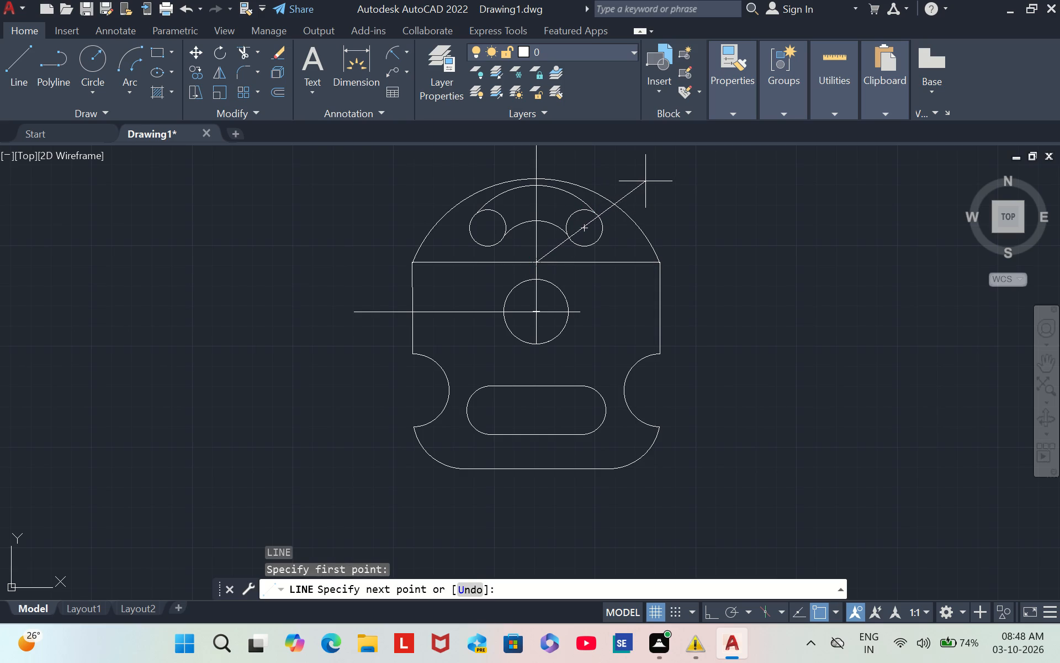
pyautogui.moveTo(646, 181); pyautogui.dragTo(655, 176)
pyautogui.moveTo(655, 176); pyautogui.dragTo(648, 179)
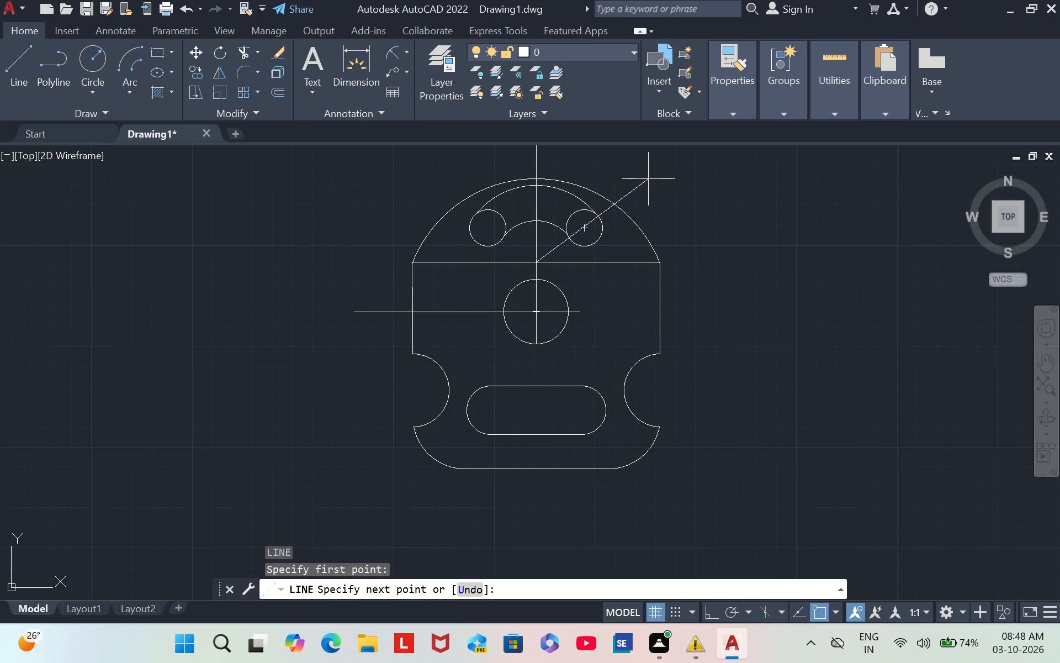
pyautogui.moveTo(648, 179); pyautogui.dragTo(648, 178)
pyautogui.click(649, 181)
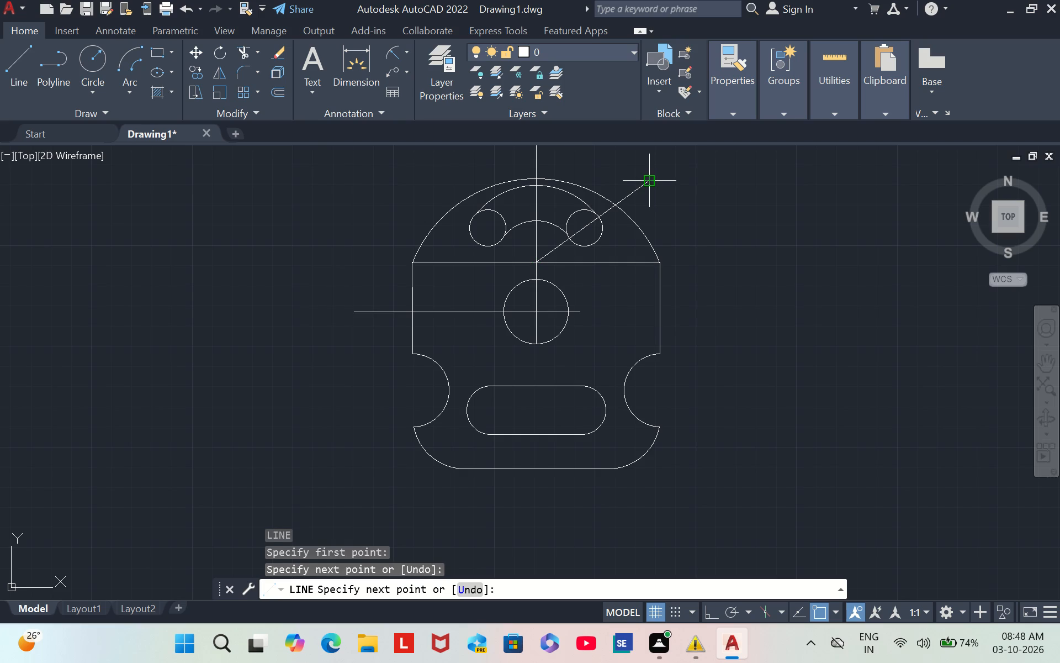
pyautogui.press('Escape')
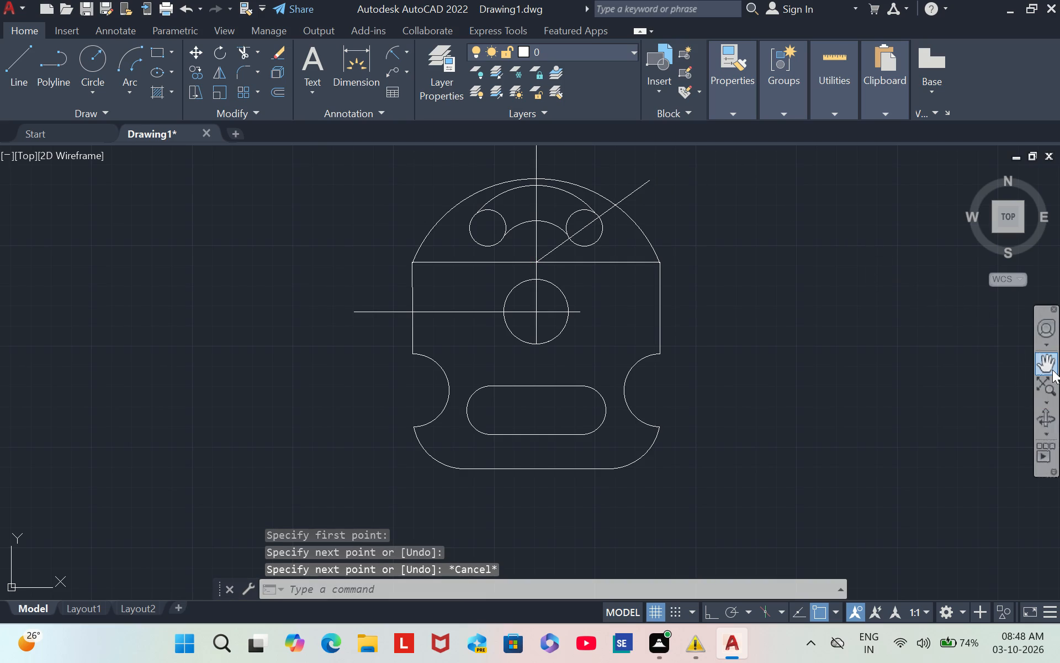
# Draw a line from the same crossing point through the left small circle, ending beyond the plate's rounded top.
pyautogui.click(1052, 370)
pyautogui.press('Escape')
pyautogui.press('Escape')
pyautogui.press('Escape')
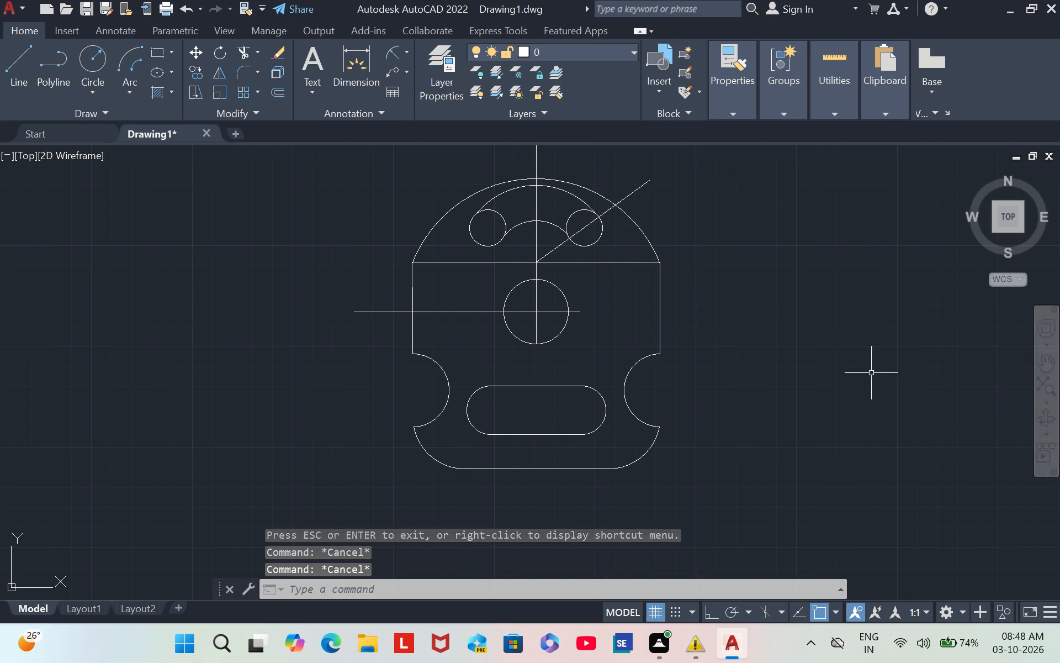
pyautogui.press('Escape')
pyautogui.press('l')
pyautogui.press('Return')
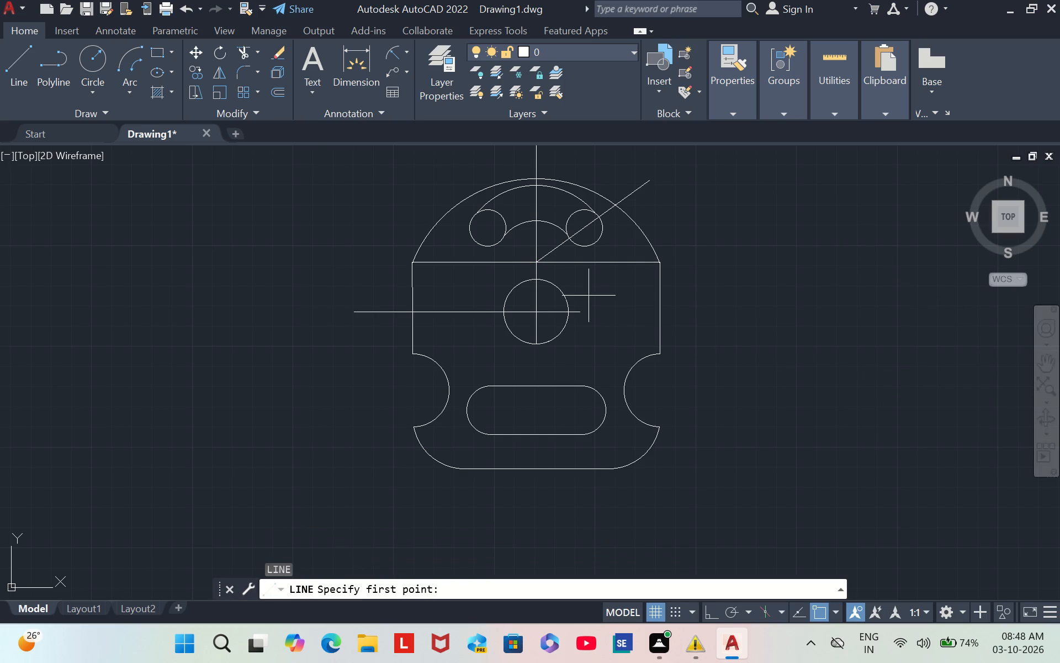
pyautogui.click(540, 261)
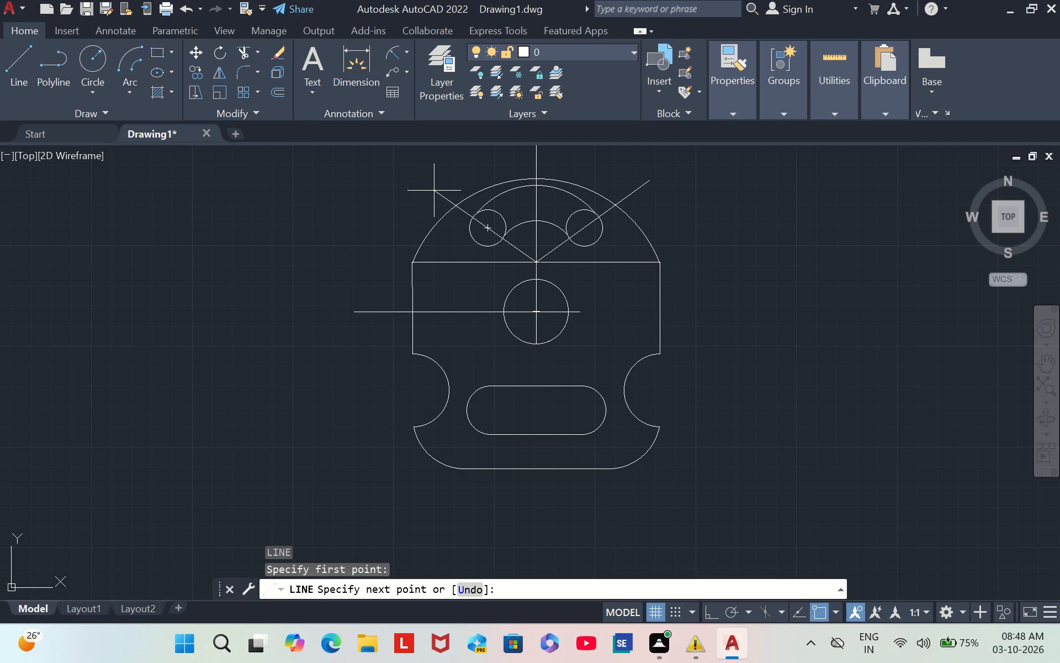
pyautogui.click(434, 191)
pyautogui.press('Escape')
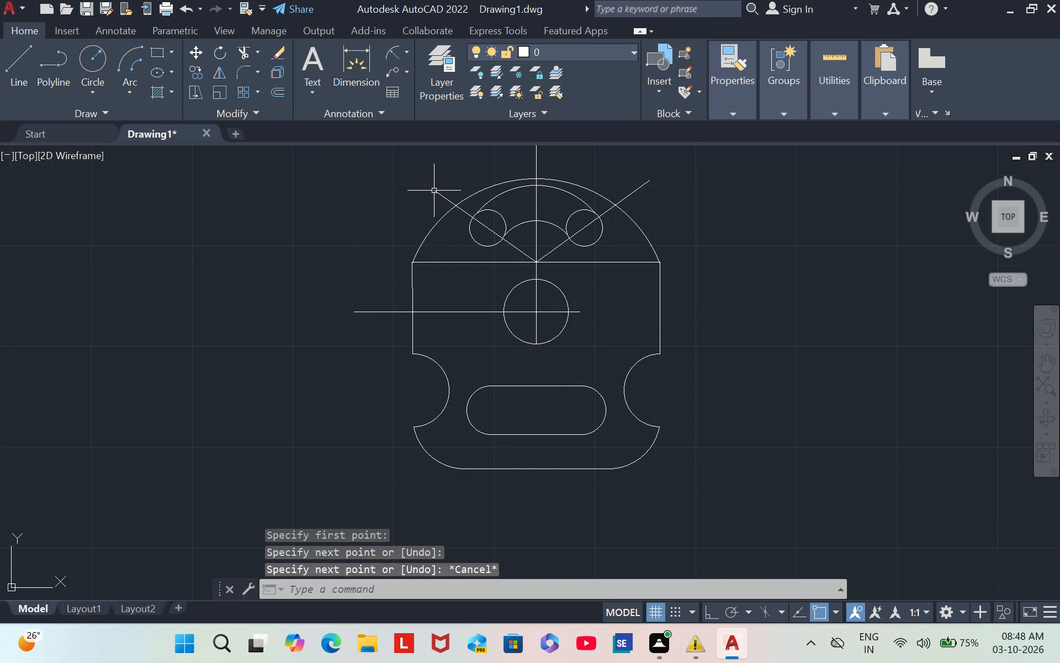
pyautogui.press('Escape')
pyautogui.press('Escape')
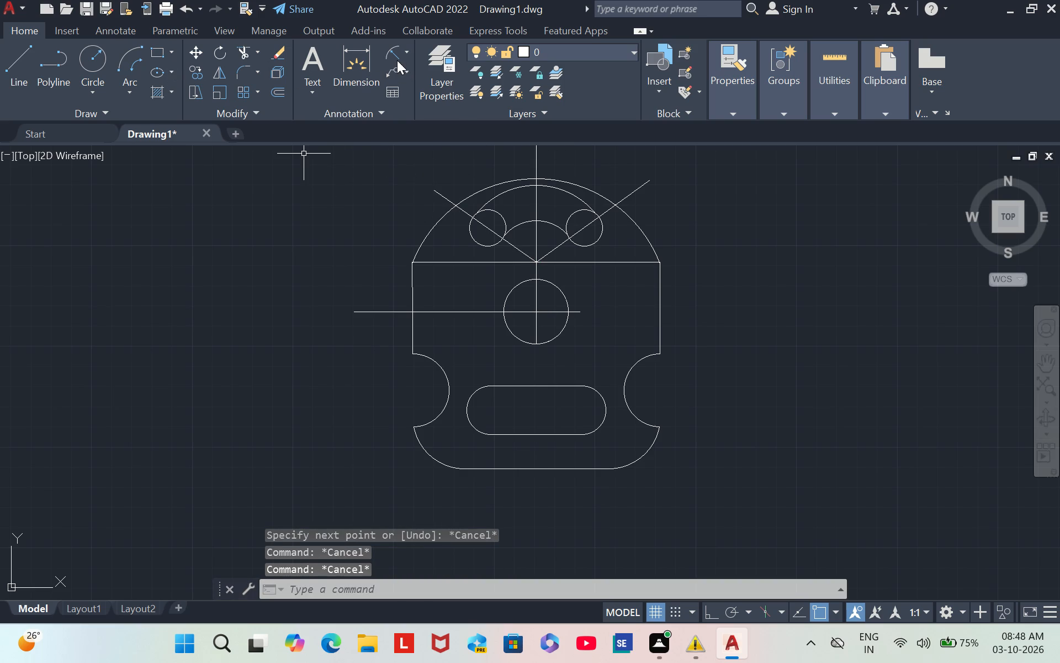
# Check the angle between the two diagonal lines with an angular dimension preview, without placing it.
pyautogui.click(402, 55)
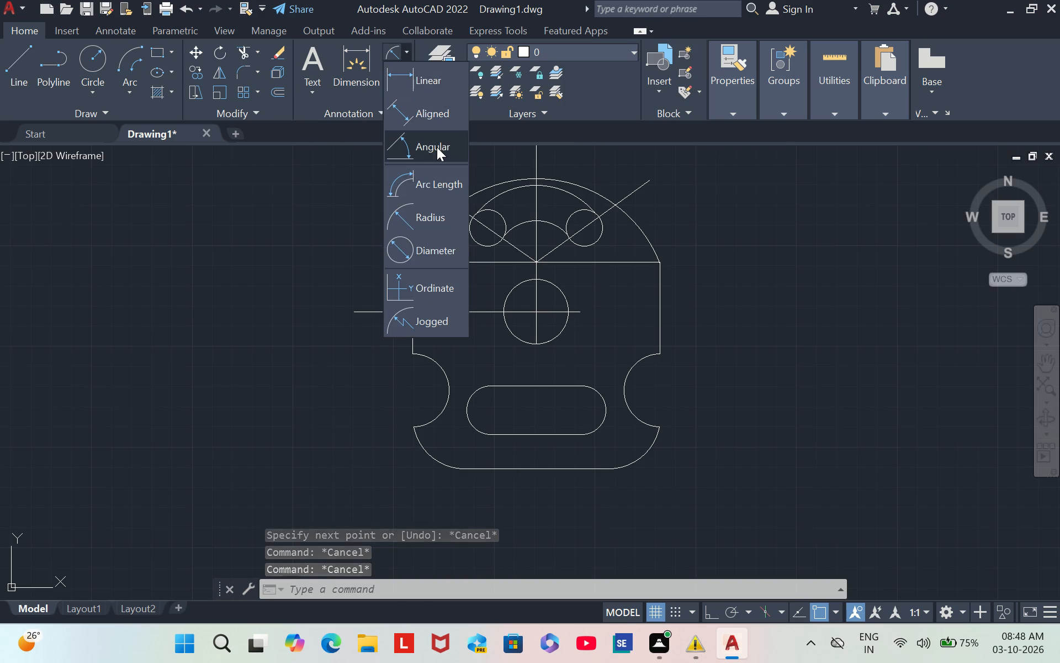
pyautogui.click(437, 147)
pyautogui.click(449, 202)
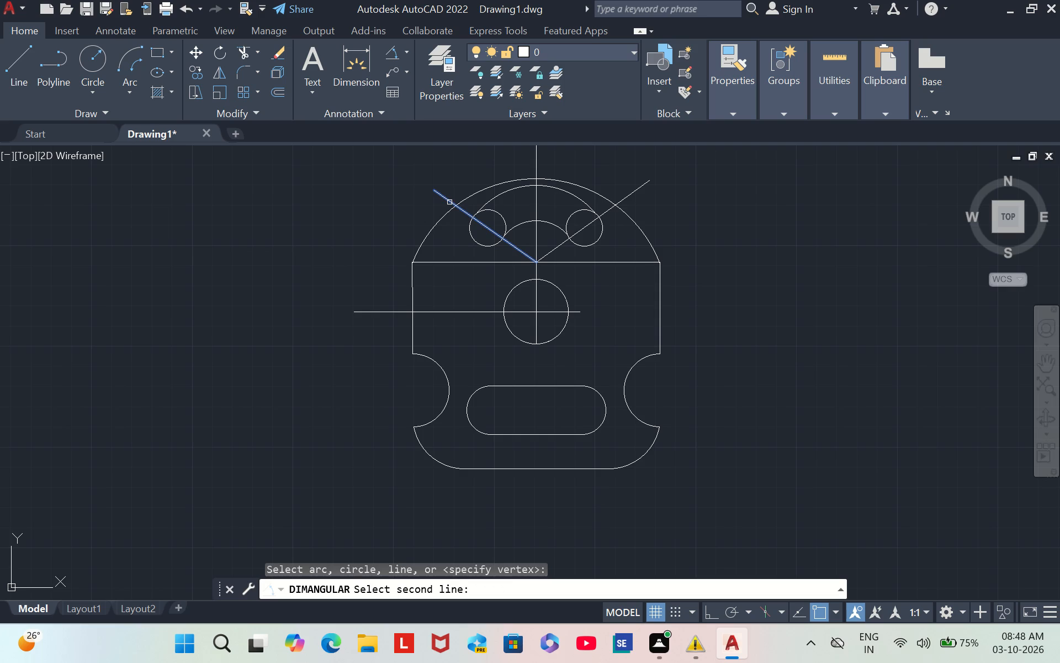
pyautogui.click(623, 197)
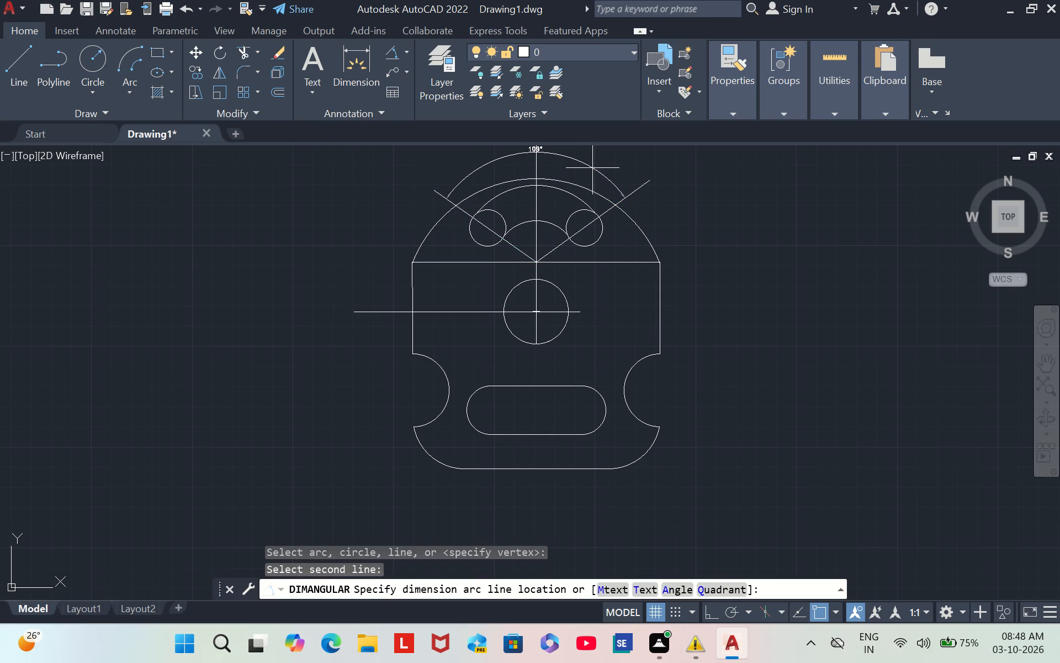
pyautogui.press('Escape')
pyautogui.press('Escape')
pyautogui.press('Escape')
pyautogui.press('Escape')
pyautogui.press('Escape')
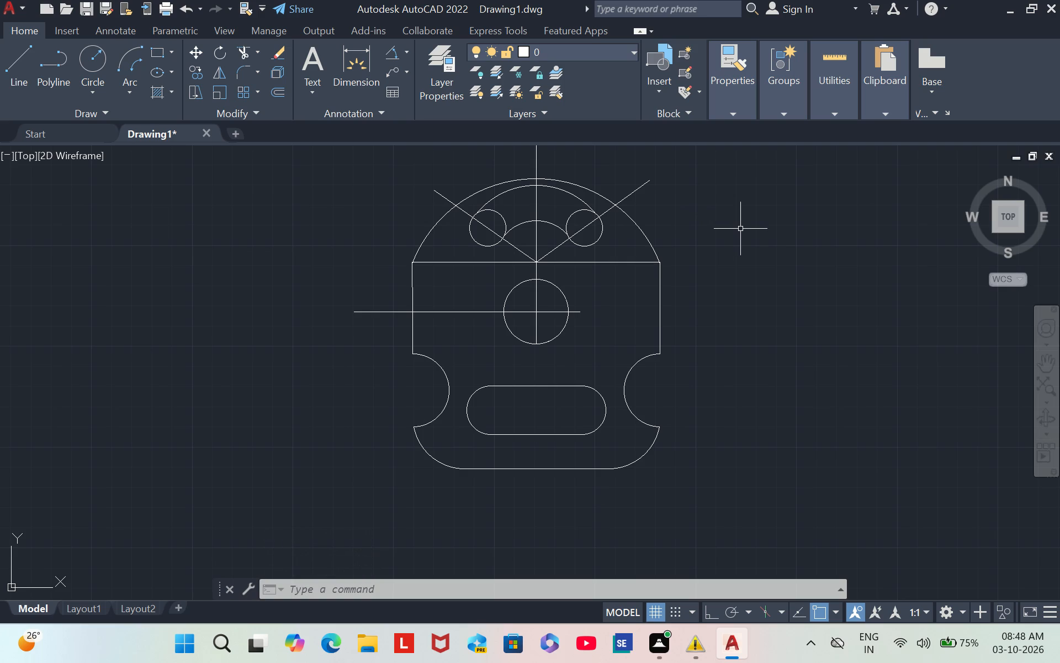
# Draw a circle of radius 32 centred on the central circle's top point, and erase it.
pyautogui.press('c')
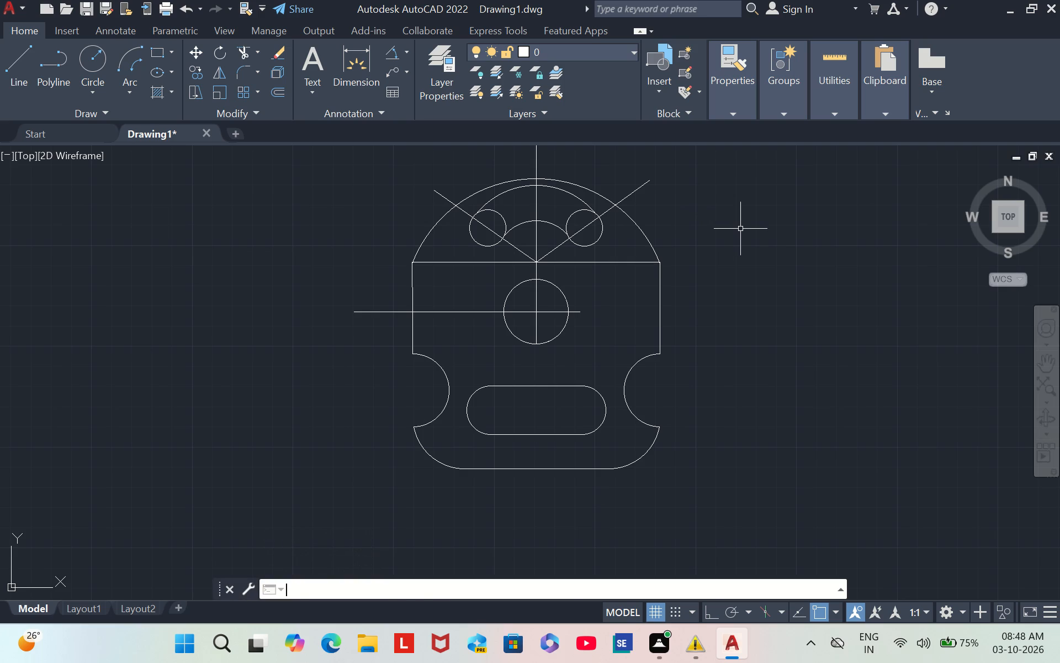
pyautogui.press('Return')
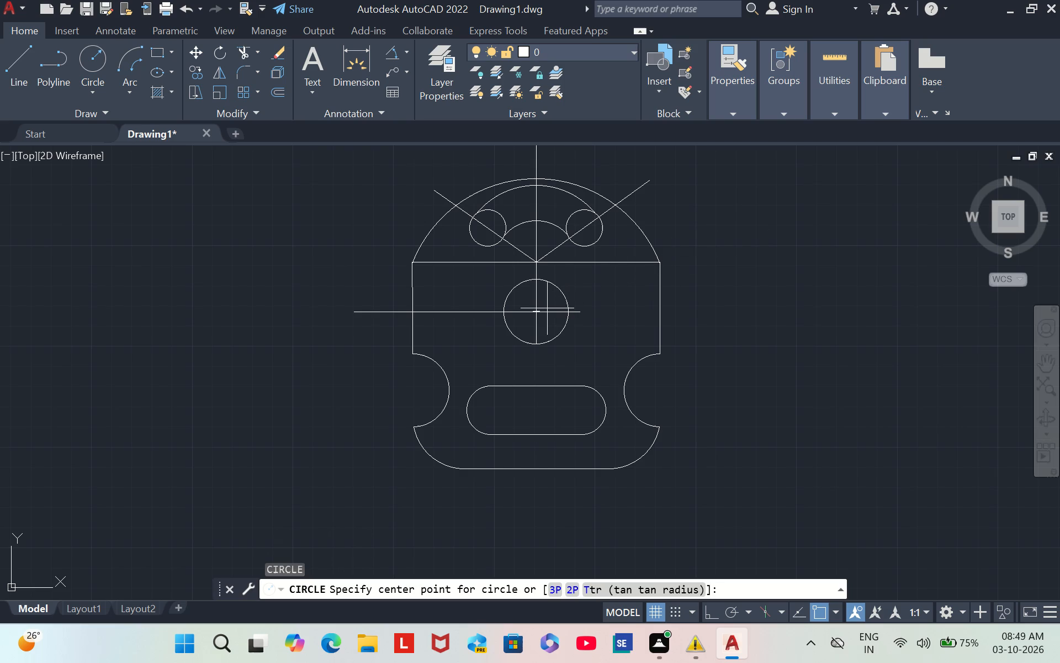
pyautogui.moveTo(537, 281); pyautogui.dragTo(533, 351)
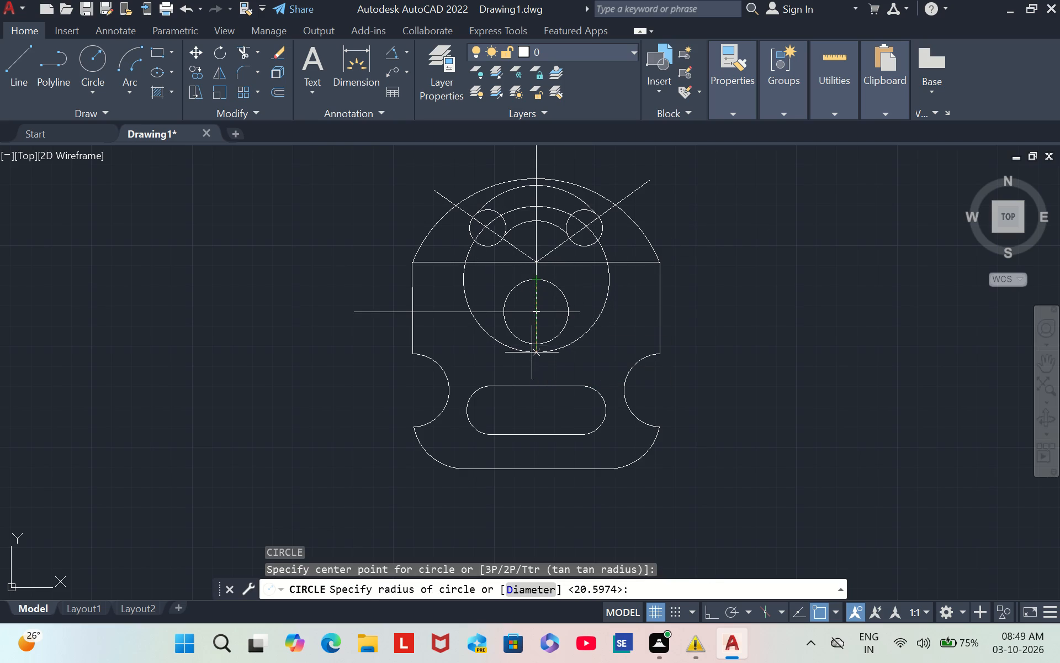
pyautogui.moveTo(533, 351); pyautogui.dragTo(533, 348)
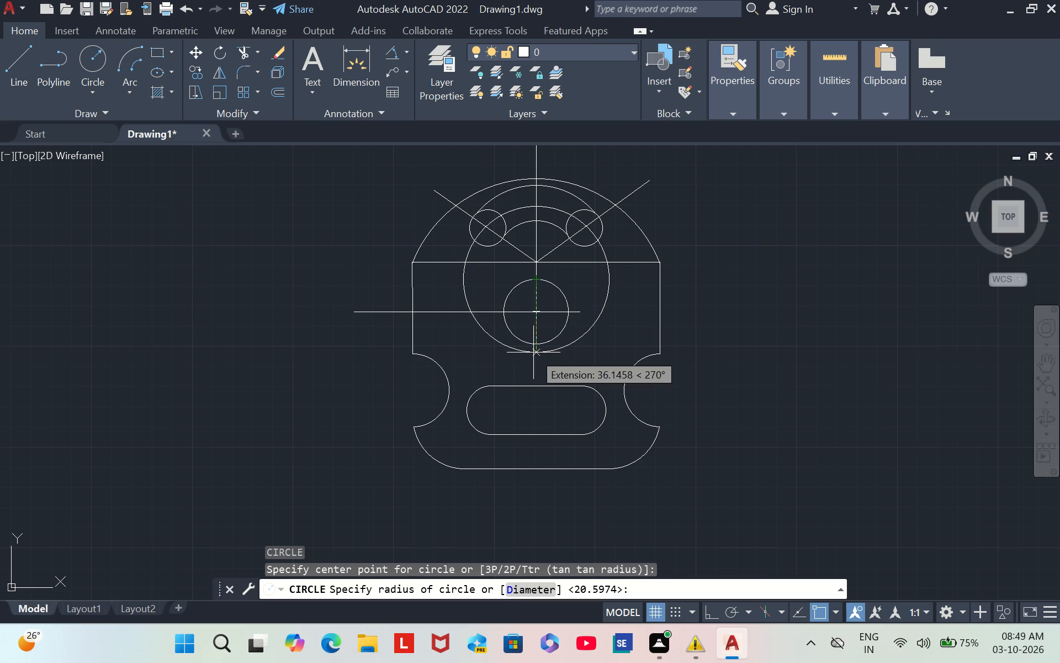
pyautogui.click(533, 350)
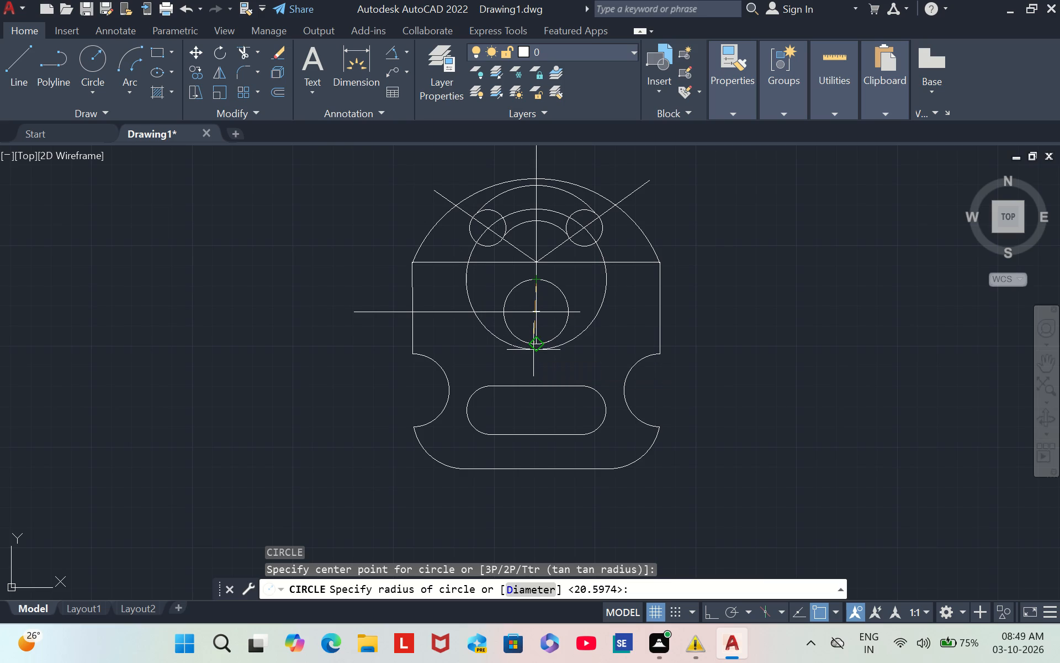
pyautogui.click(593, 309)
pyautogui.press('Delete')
# Draw a circle centred on the central circle's top point, running through both small circles and ending just below the central circle.
pyautogui.press('c')
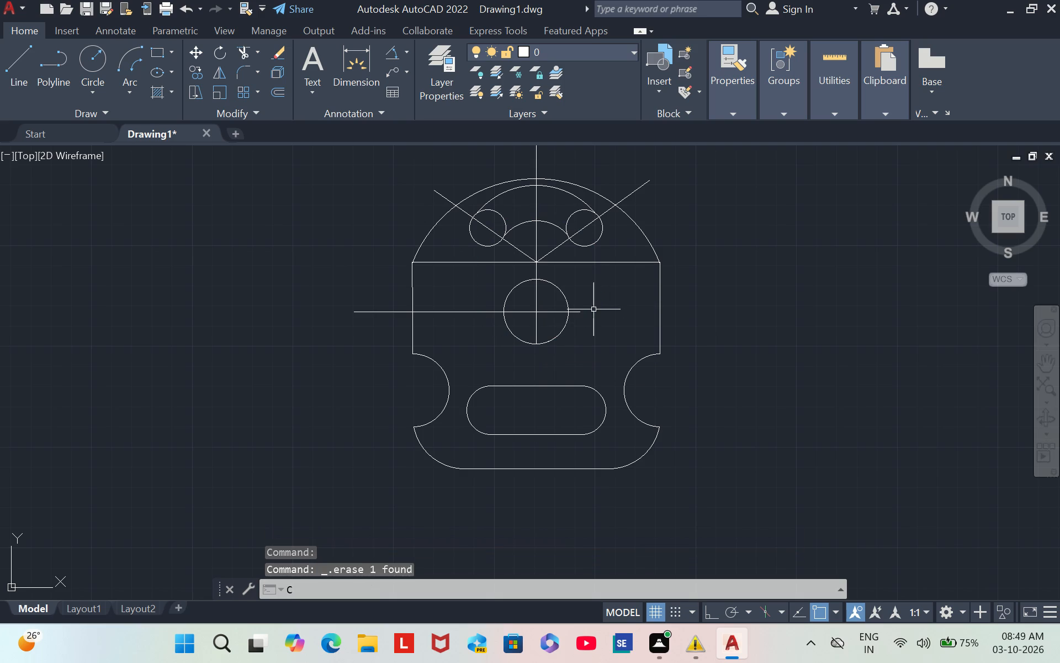
pyautogui.press('Return')
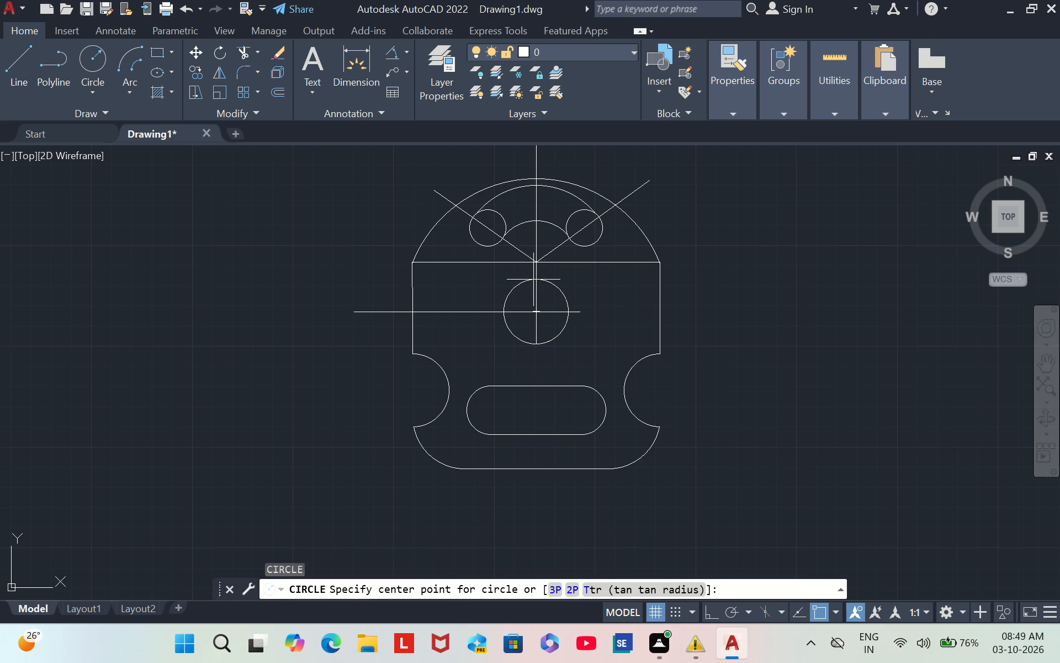
pyautogui.click(540, 284)
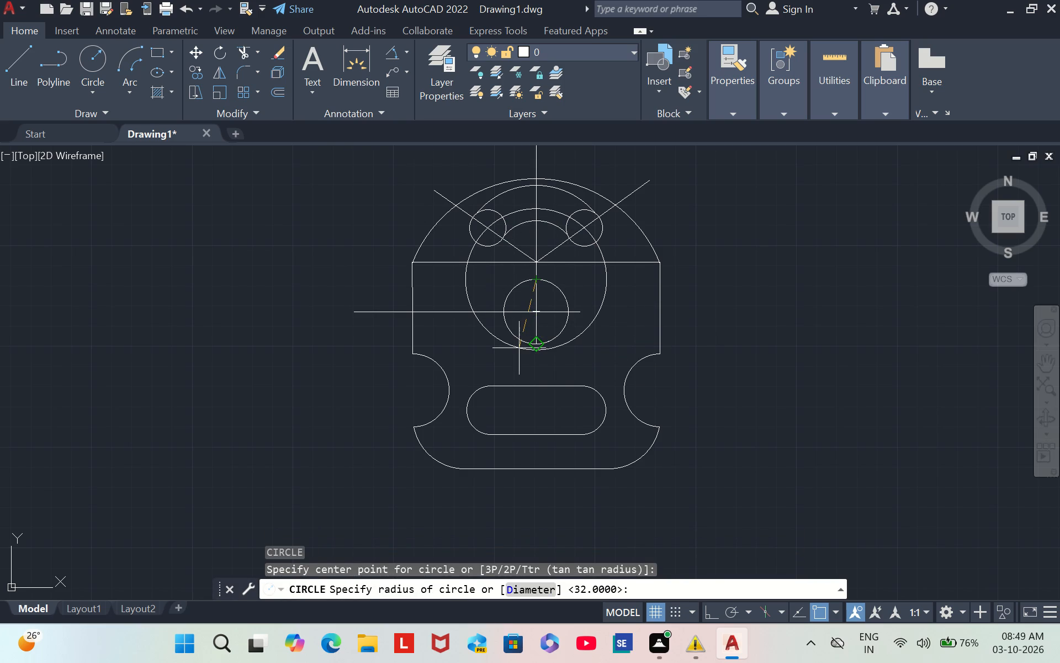
pyautogui.click(518, 352)
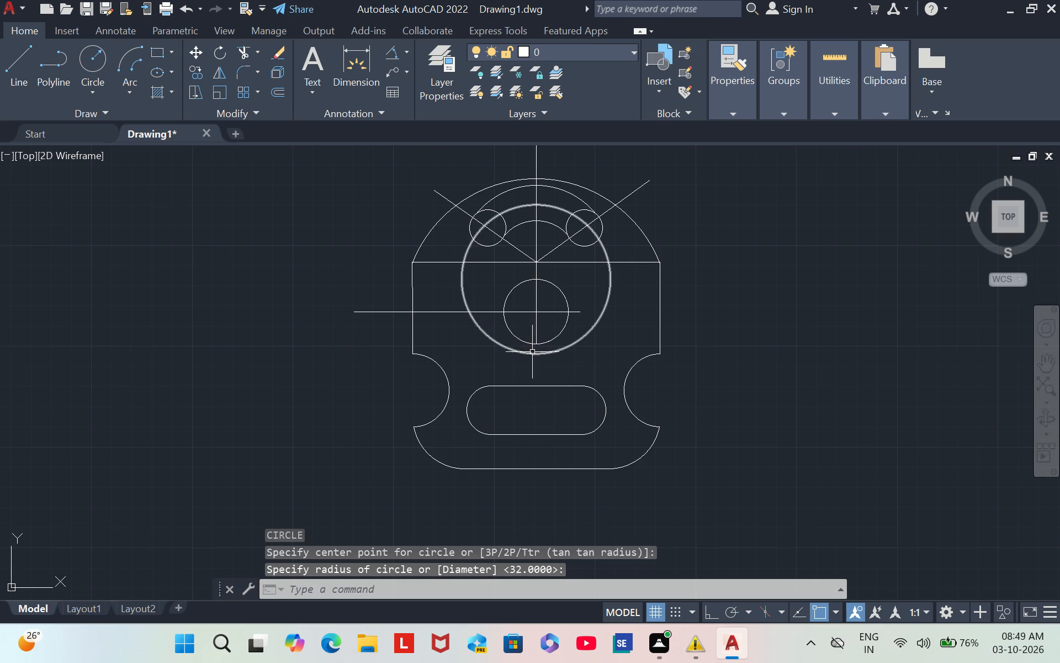
# Trim the new circle below the plate's horizontal edge, keeping only the arc above it through the small circles.
pyautogui.write('TR')
pyautogui.press('Return')
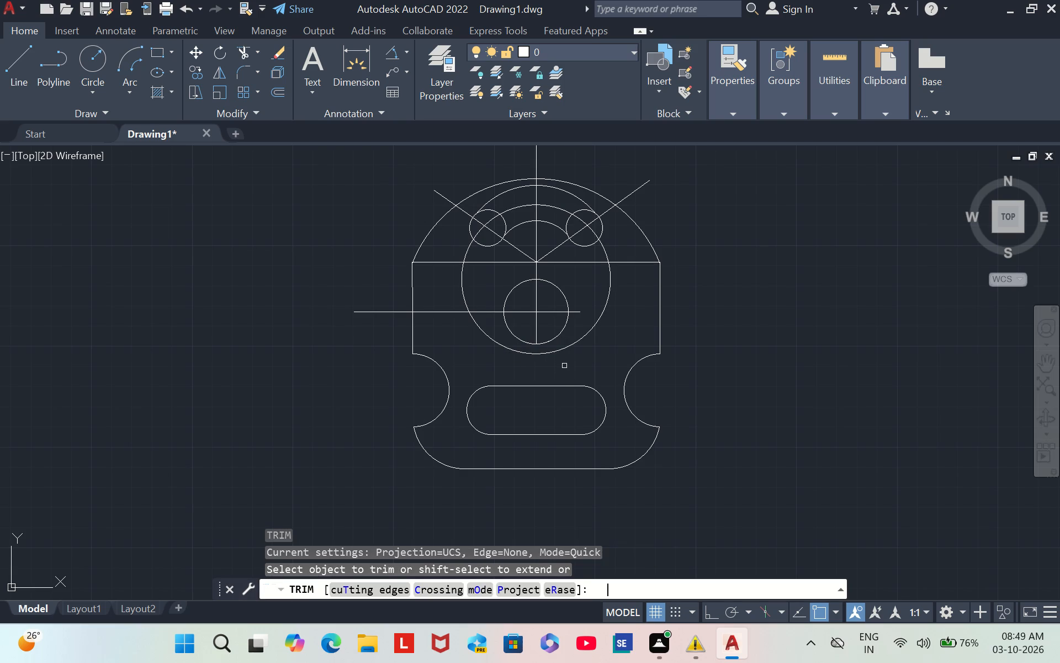
pyautogui.moveTo(578, 336); pyautogui.dragTo(582, 343)
pyautogui.click(582, 343)
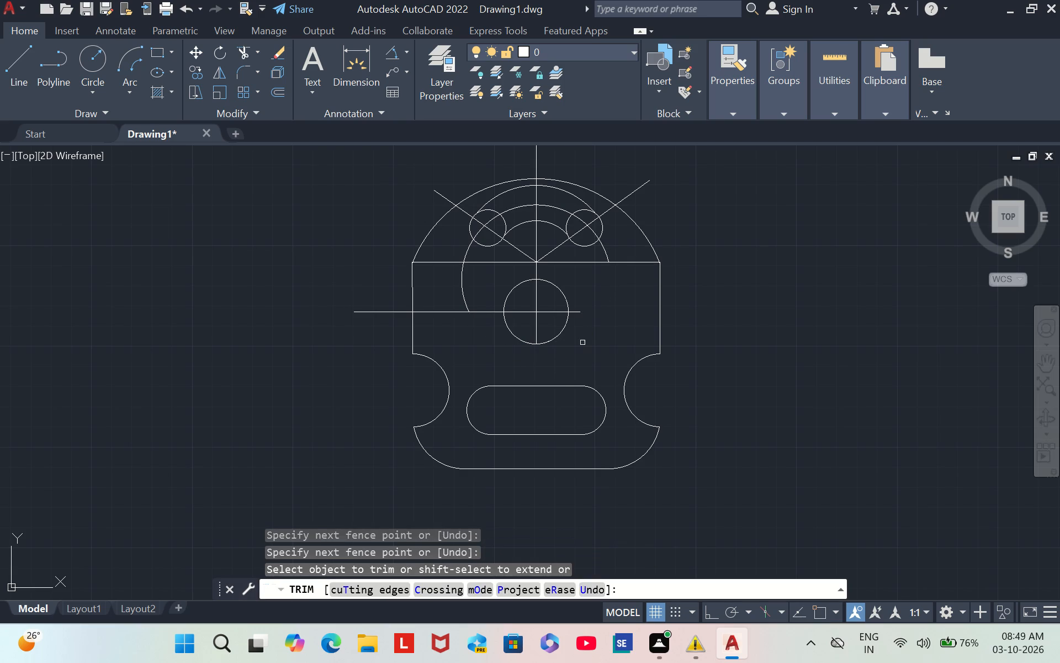
pyautogui.moveTo(463, 289); pyautogui.dragTo(467, 256)
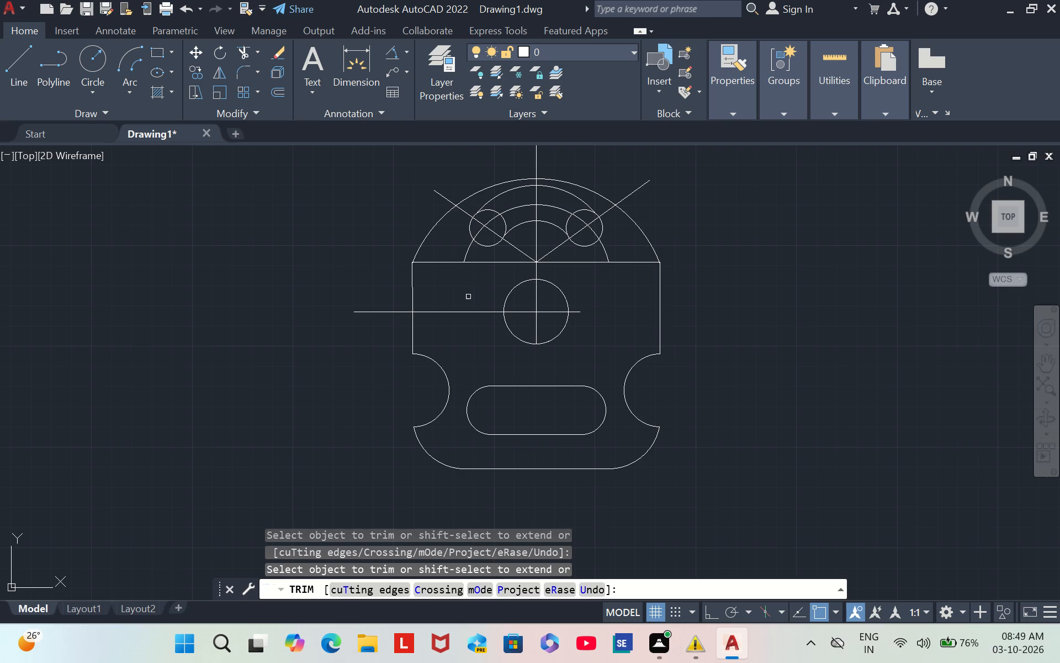
pyautogui.press('Escape')
pyautogui.press('Escape')
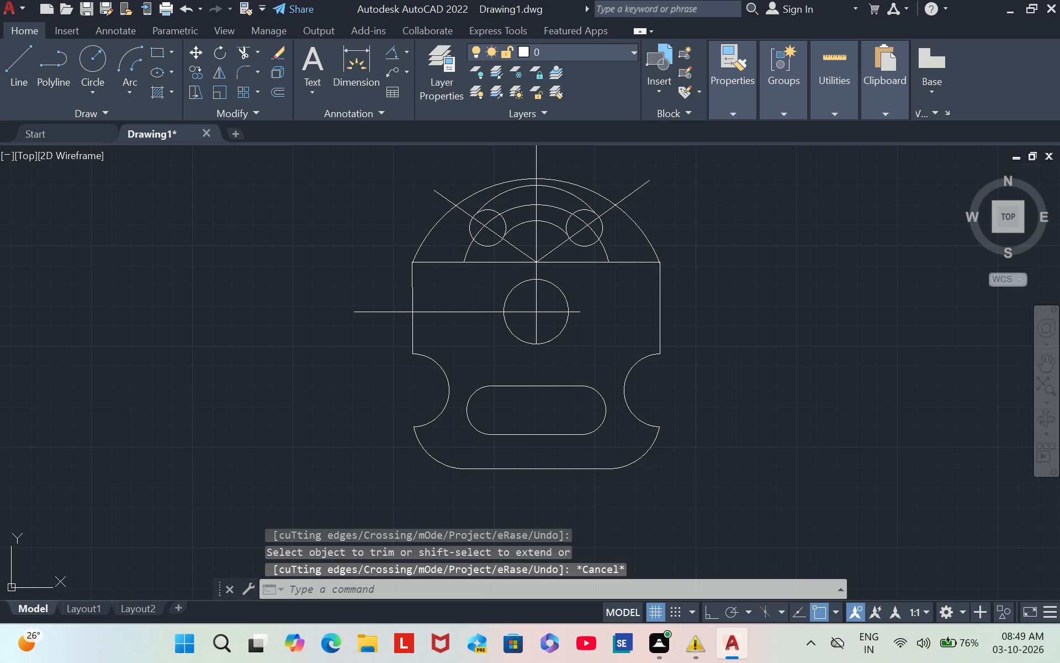
pyautogui.press('Escape')
pyautogui.press('Escape')
pyautogui.press('Escape')
pyautogui.press('Escape')
pyautogui.press('Escape')
pyautogui.press('Escape')
pyautogui.press('Escape')
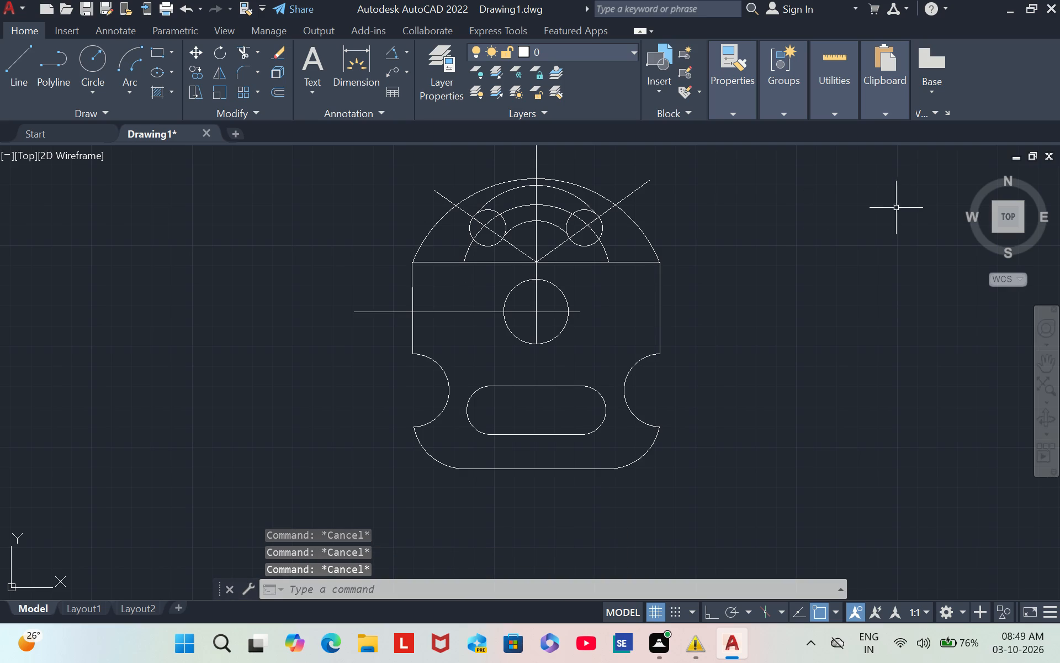
# Dimension the length of the slot's upper straight edge, placing the dimension line just above the slot.
pyautogui.click(358, 55)
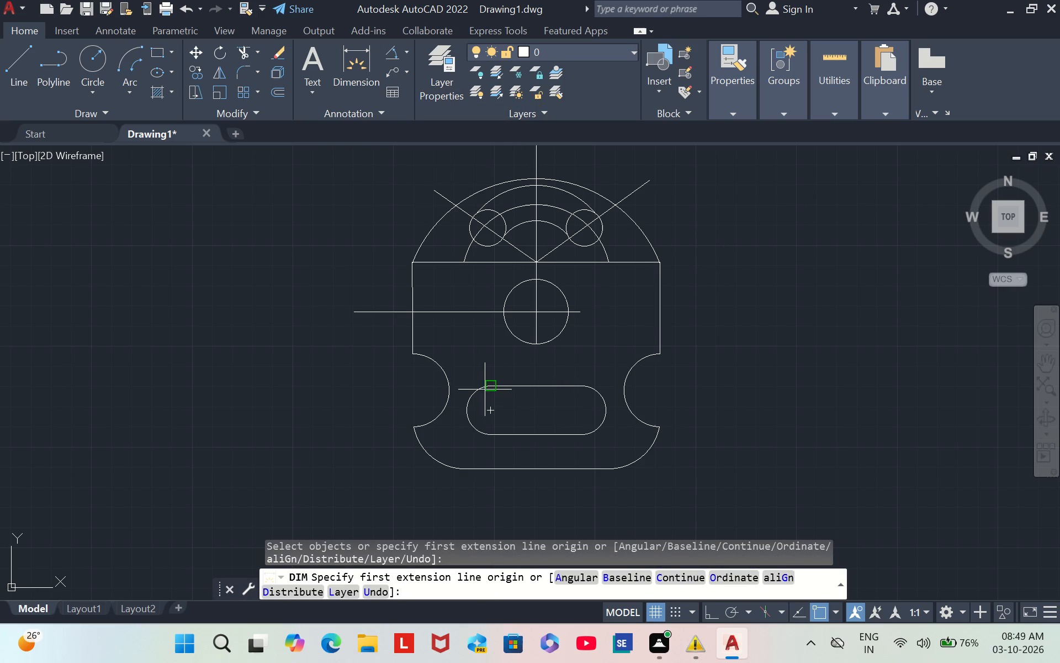
pyautogui.moveTo(488, 390); pyautogui.dragTo(590, 387)
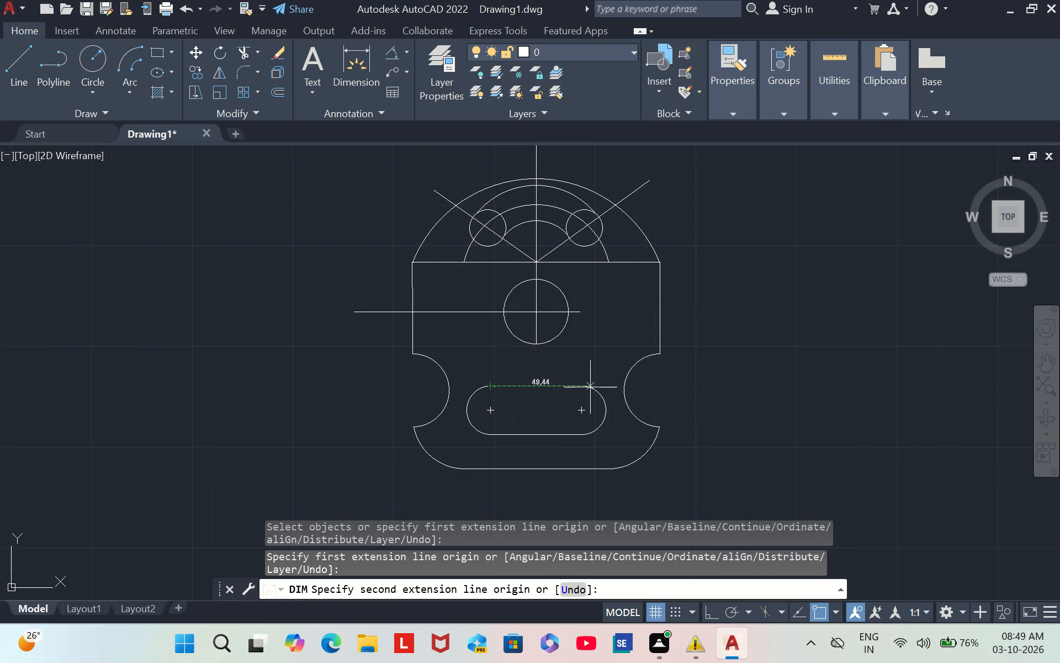
pyautogui.moveTo(590, 387); pyautogui.dragTo(582, 387)
pyautogui.moveTo(582, 387); pyautogui.dragTo(543, 363)
pyautogui.click(543, 363)
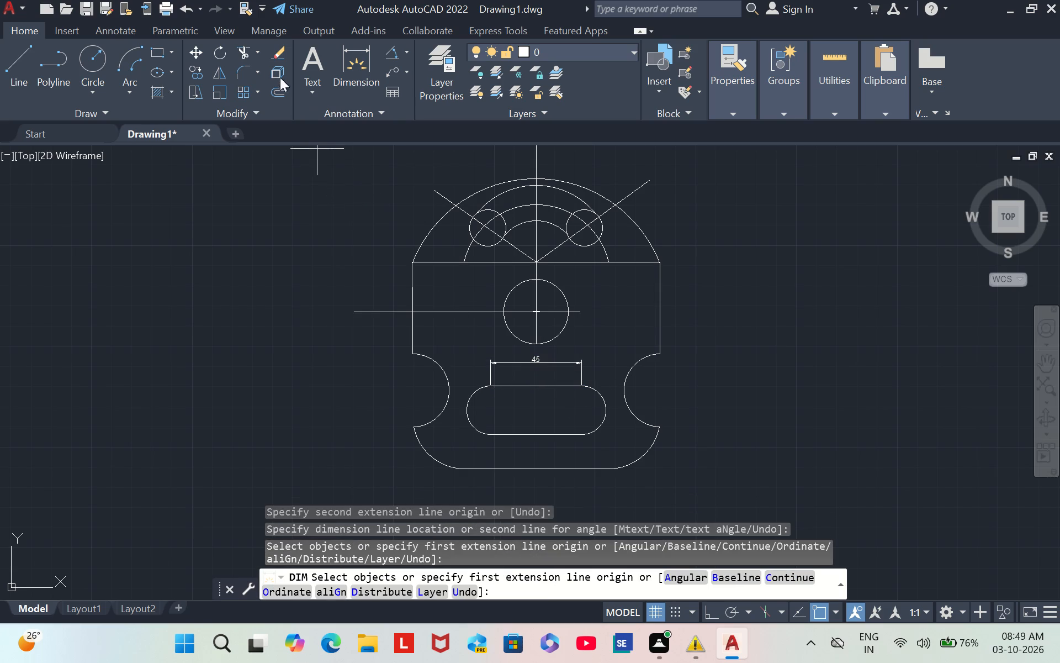
# Add a diameter dimension to the central circle, with its text outside the circle's upper right.
pyautogui.click(399, 57)
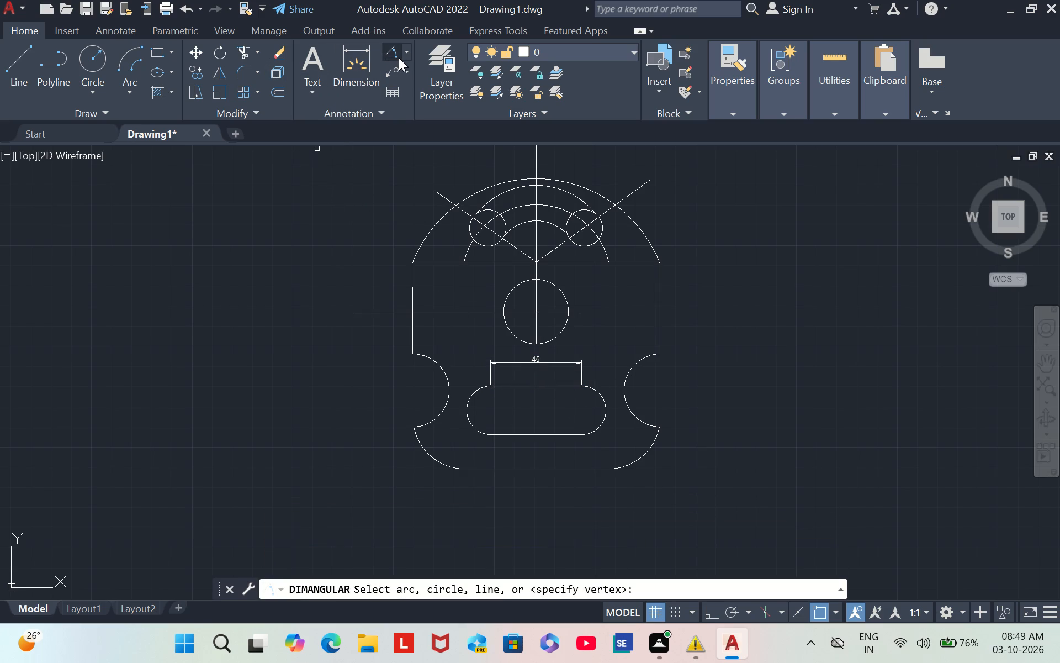
pyautogui.click(409, 52)
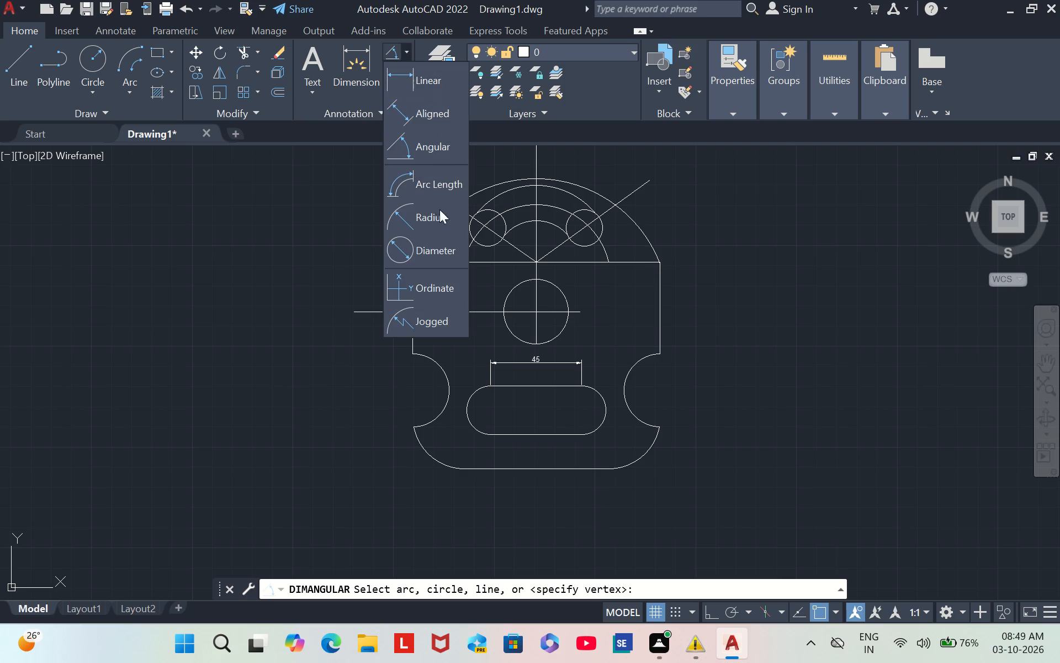
pyautogui.click(427, 243)
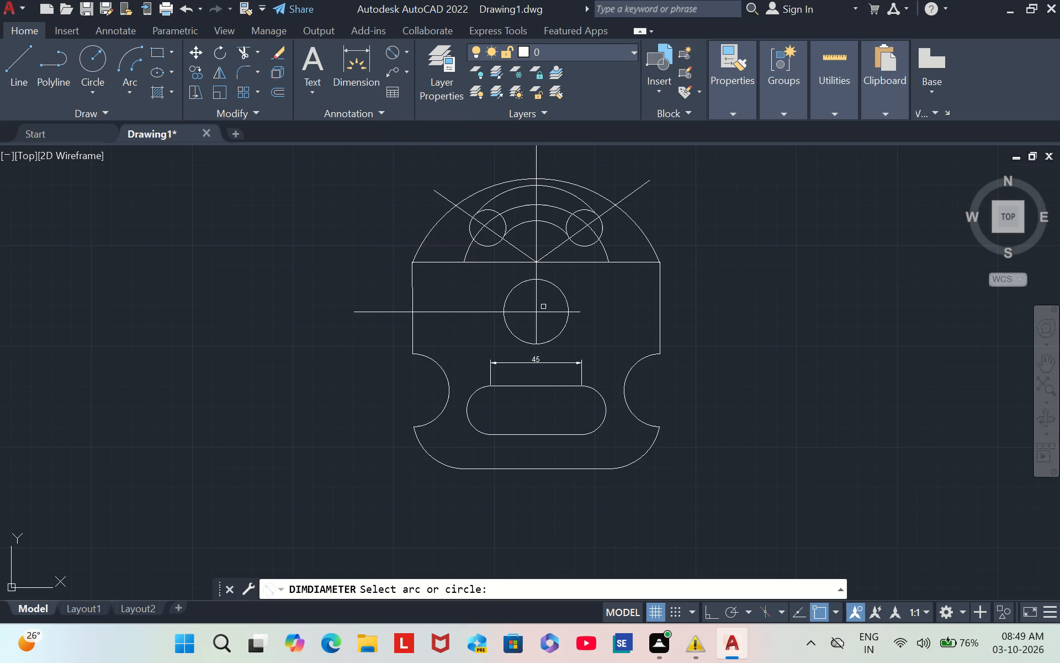
pyautogui.moveTo(565, 296); pyautogui.dragTo(574, 296)
pyautogui.click(574, 296)
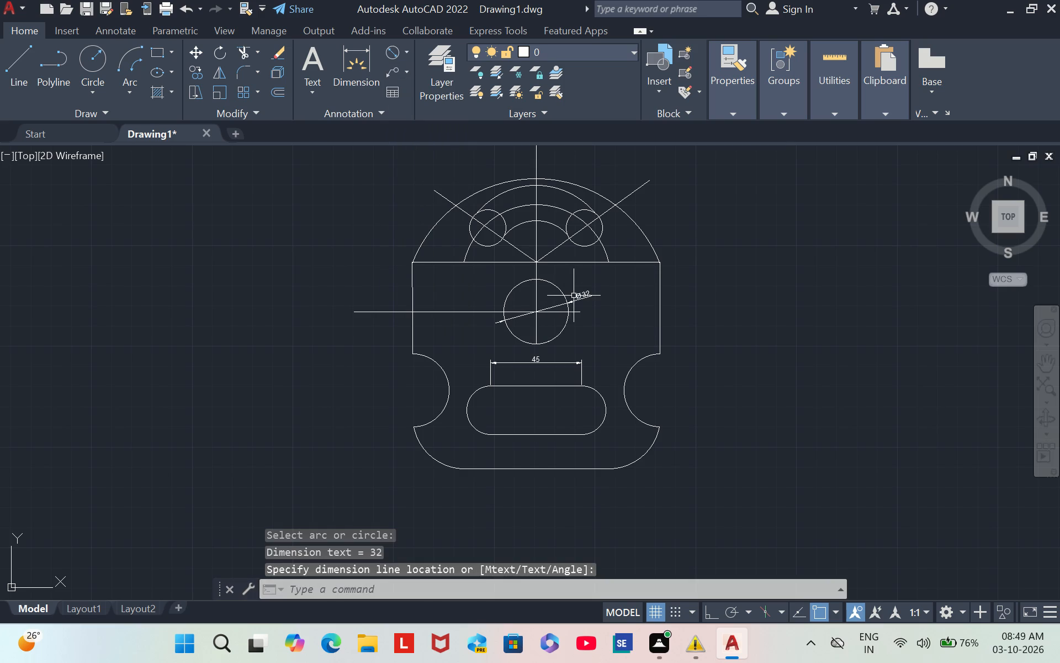
# Add a radius dimension to the right side notch.
pyautogui.click(397, 52)
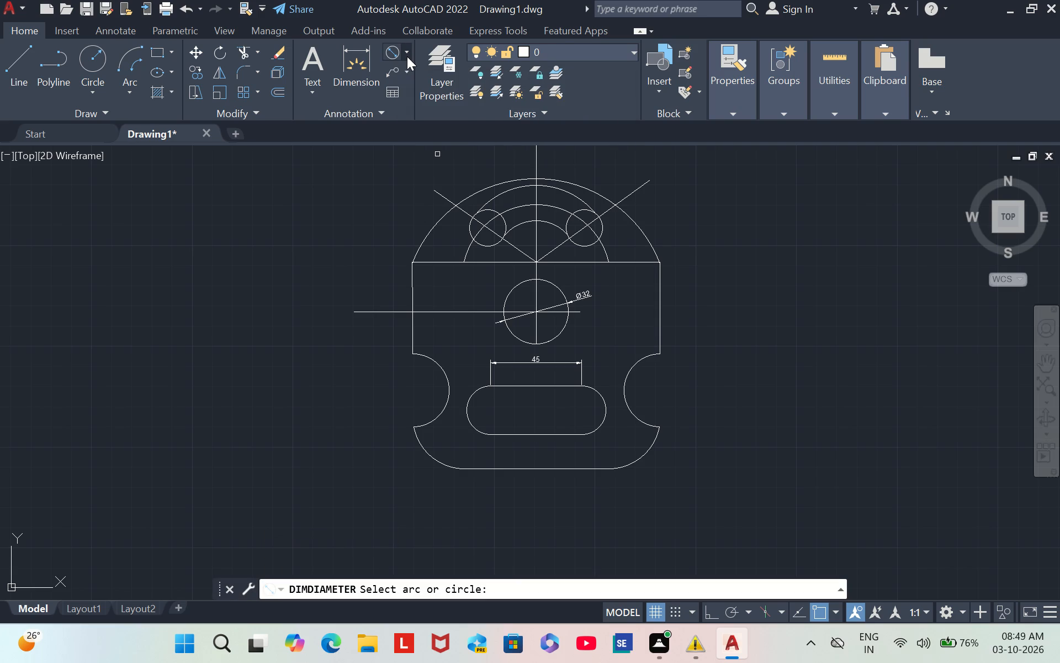
pyautogui.click(407, 56)
pyautogui.click(428, 210)
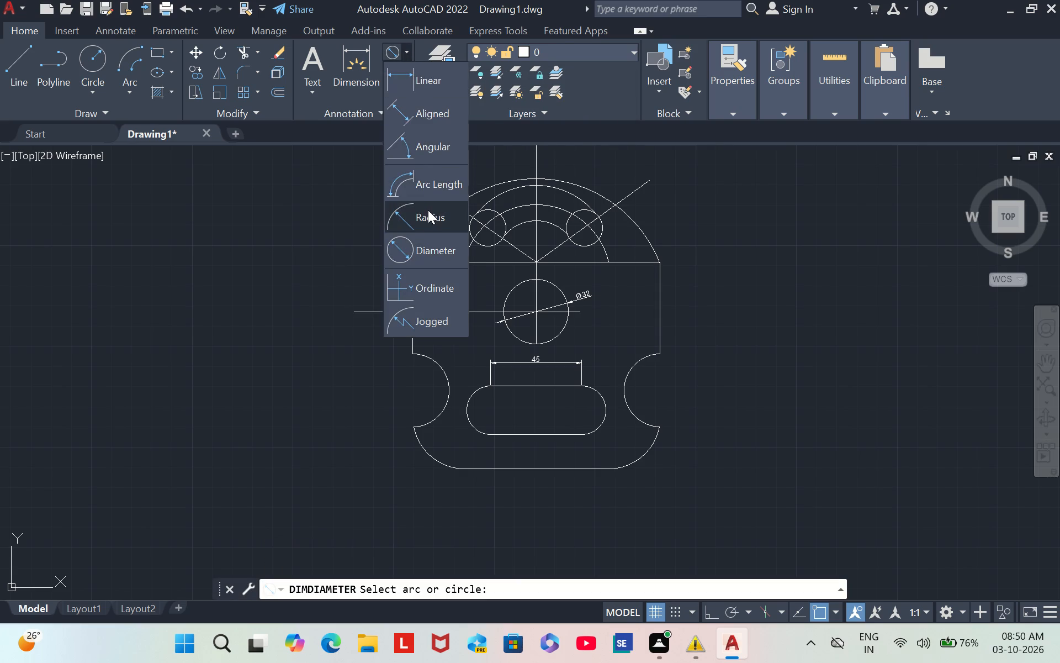
pyautogui.click(627, 376)
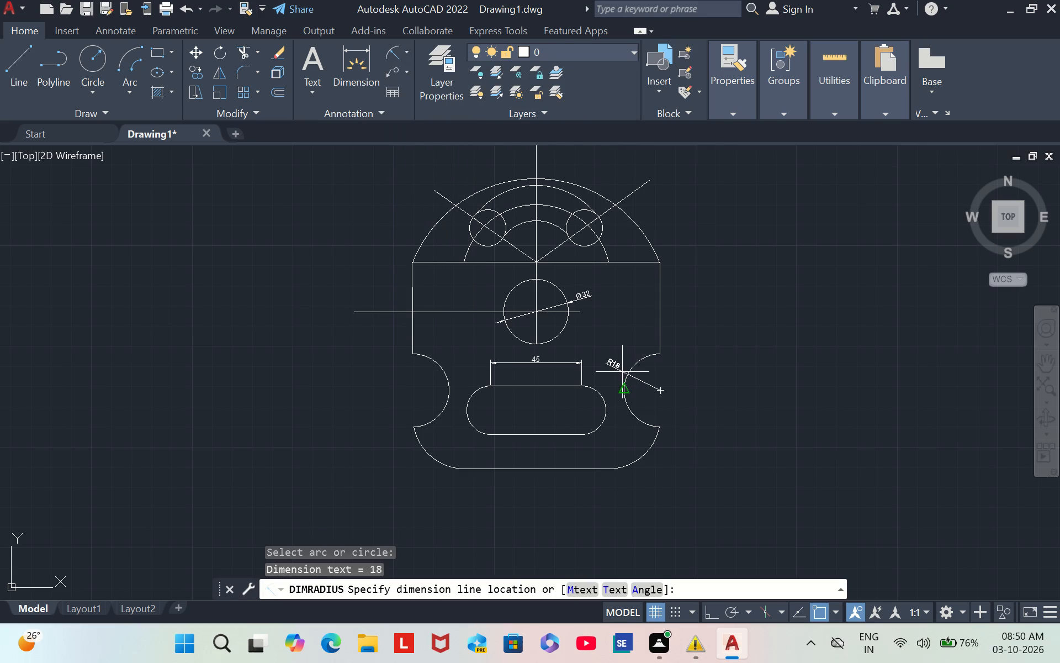
pyautogui.click(623, 372)
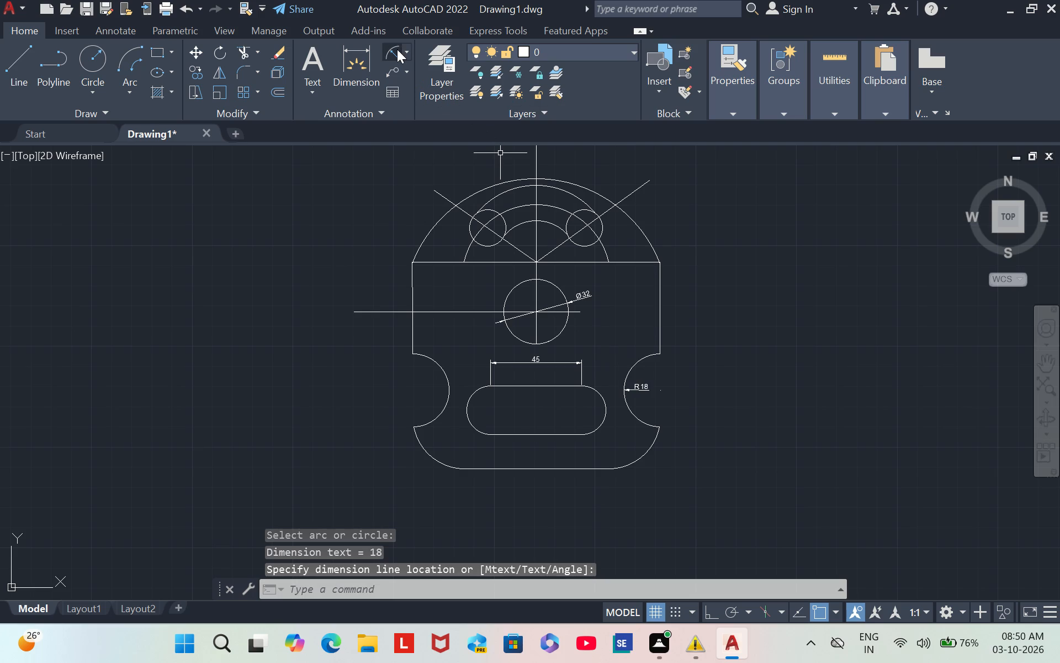
# Add a radius dimension to the left small circle, with its text outside to the circle's left.
pyautogui.click(396, 46)
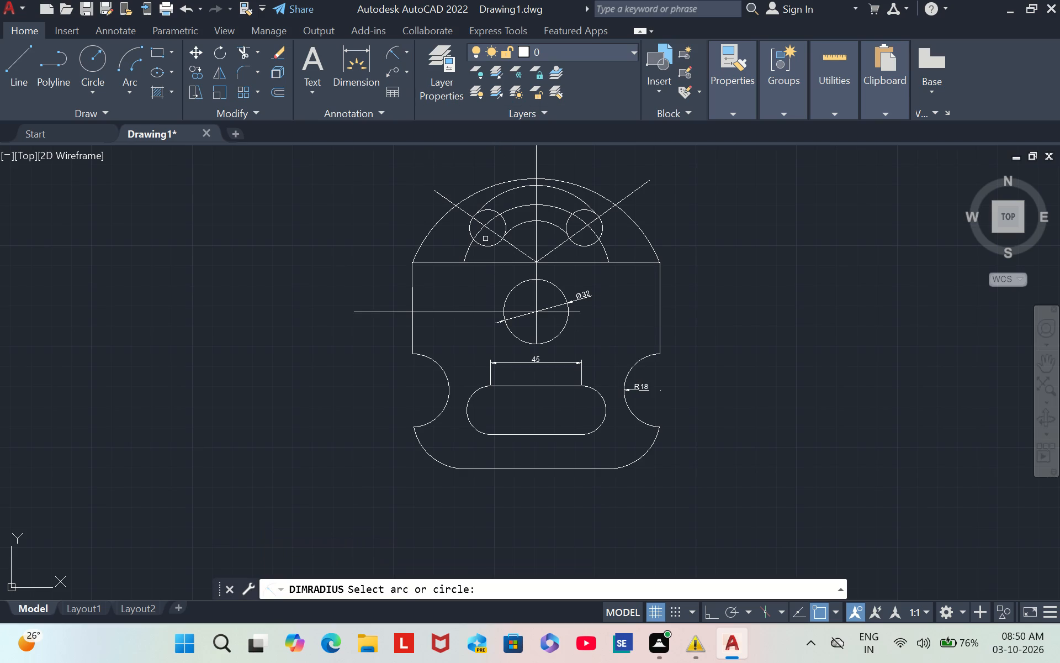
pyautogui.click(483, 244)
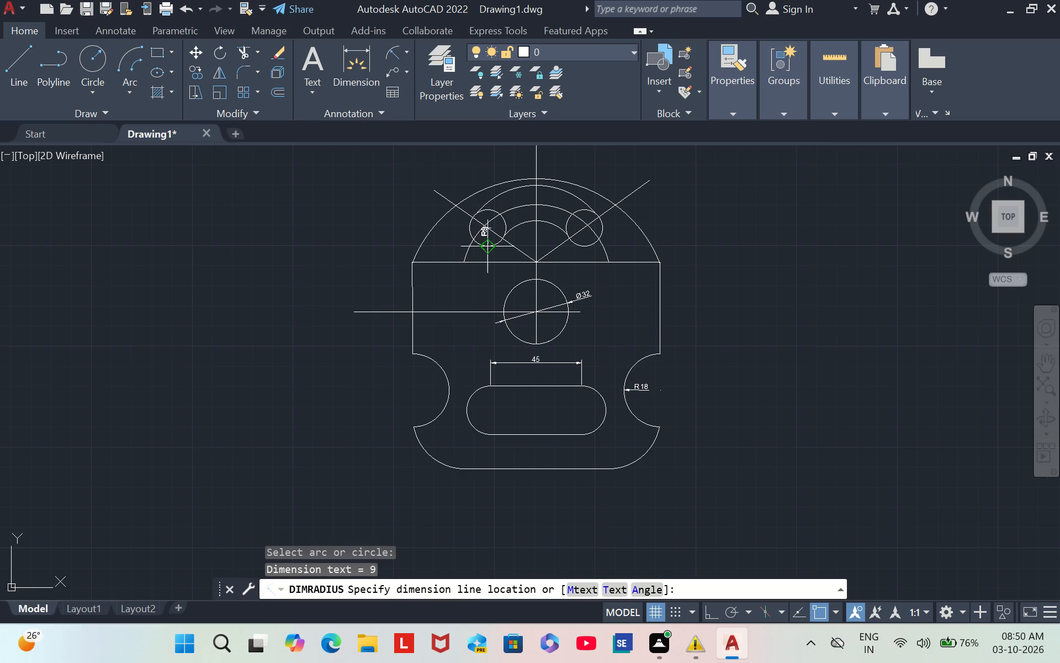
pyautogui.click(449, 233)
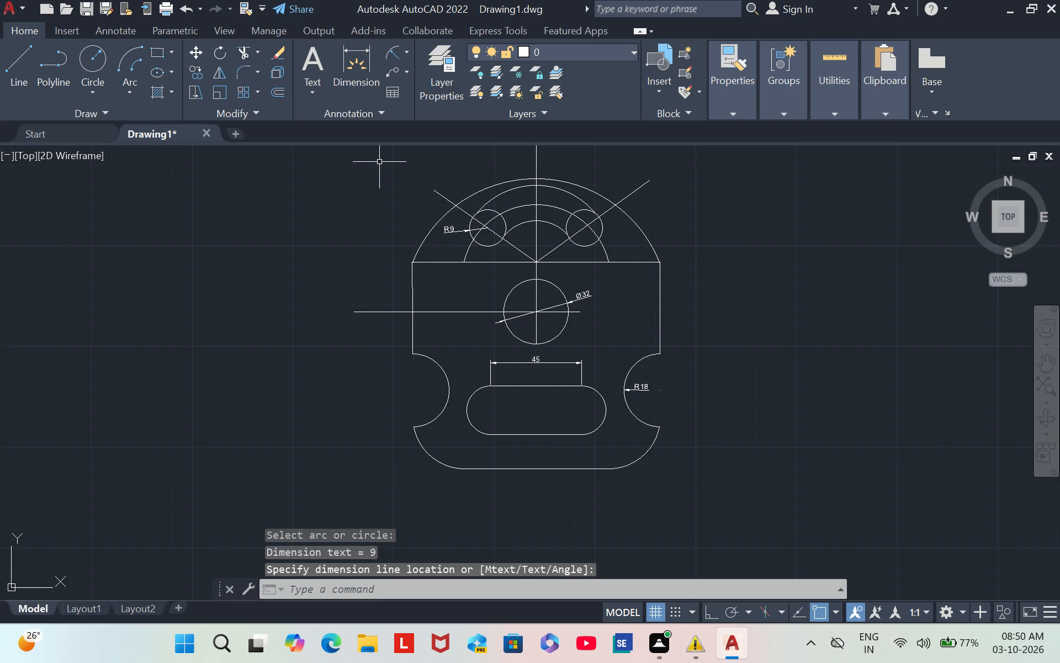
# Add radius dimensions to the slot's left and right end arcs, with the text inside the slot.
pyautogui.click(396, 56)
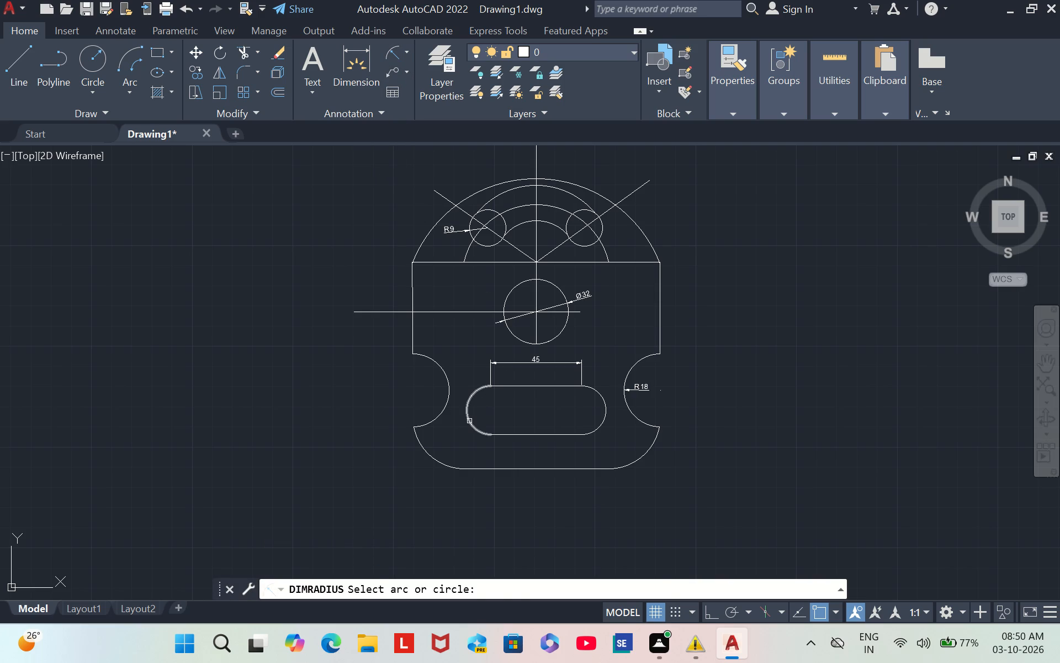
pyautogui.click(469, 421)
pyautogui.click(479, 414)
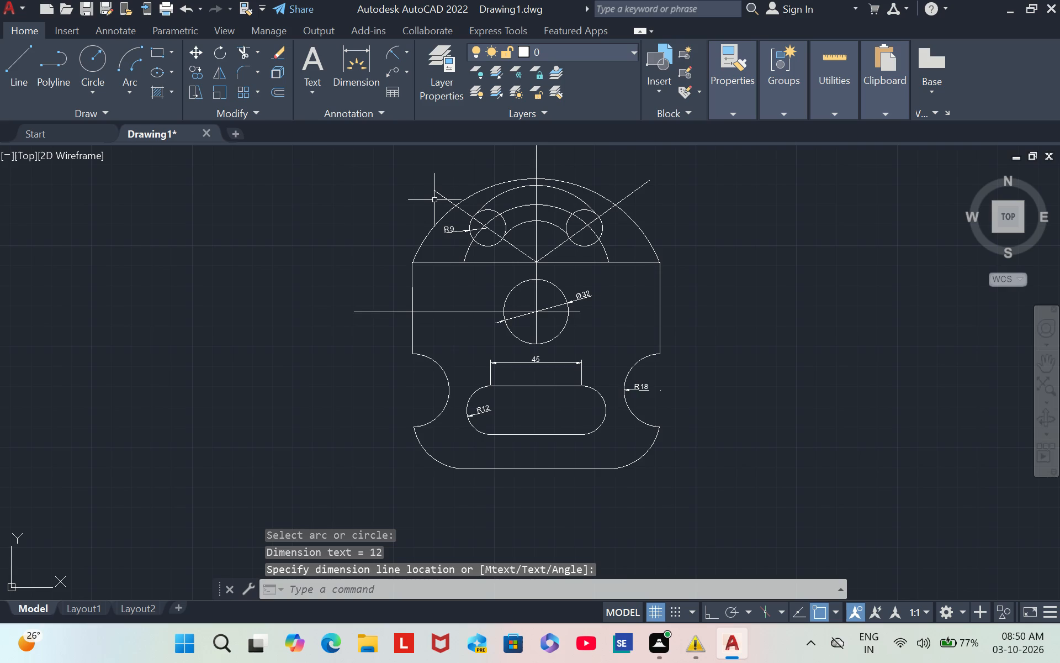
pyautogui.click(393, 54)
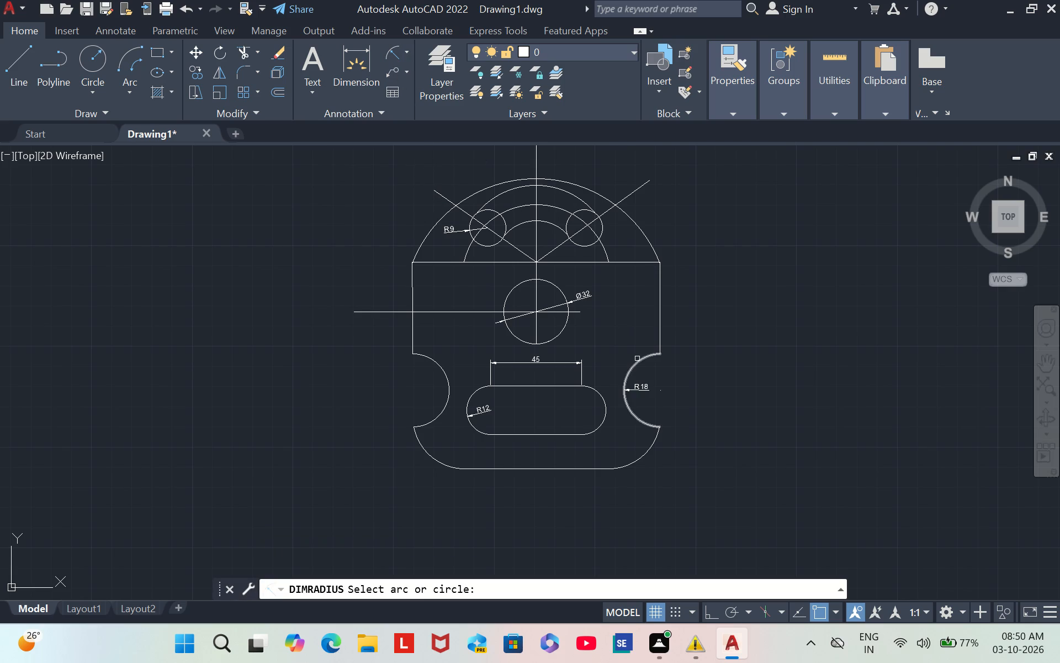
pyautogui.click(605, 412)
pyautogui.click(580, 415)
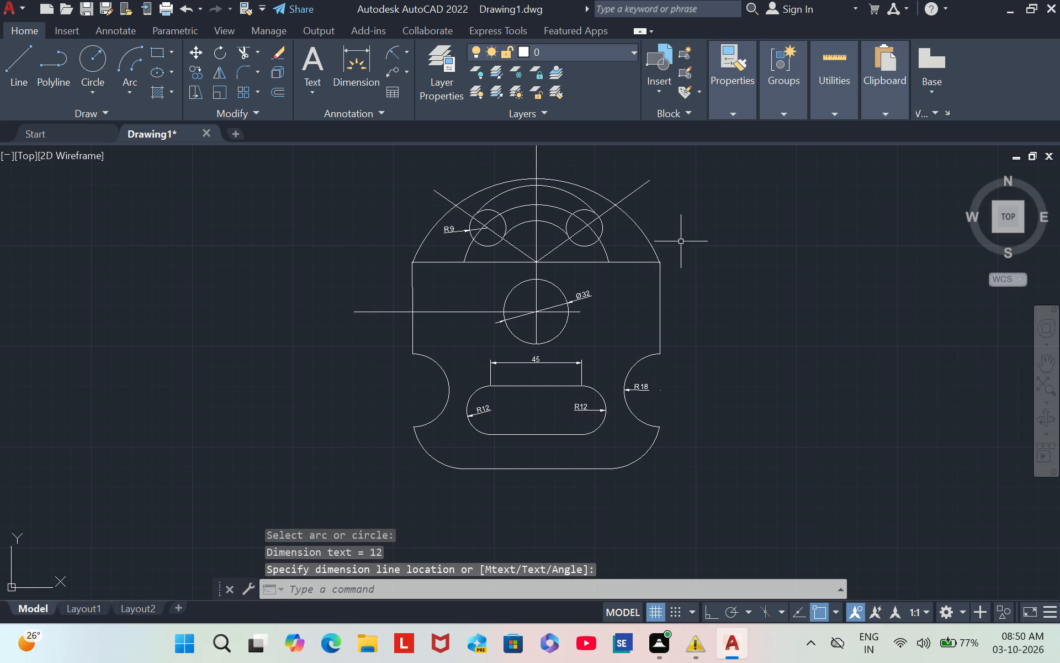
# Add an aligned dimension along the plate's right vertical edge, from the horizontal edge's end down to the notch.
pyautogui.click(411, 57)
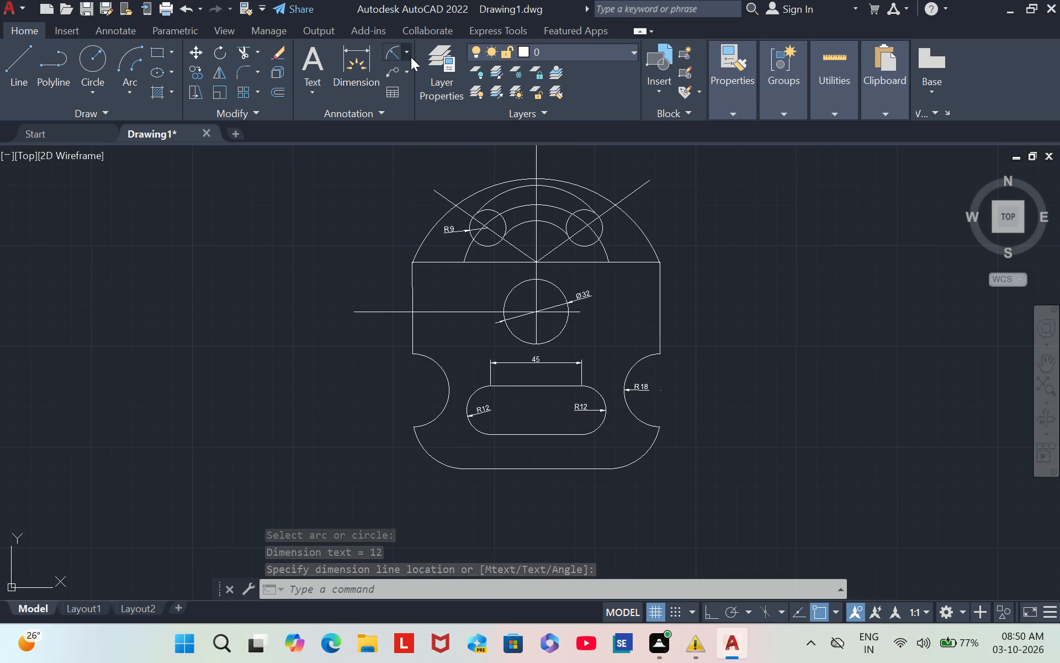
pyautogui.click(427, 110)
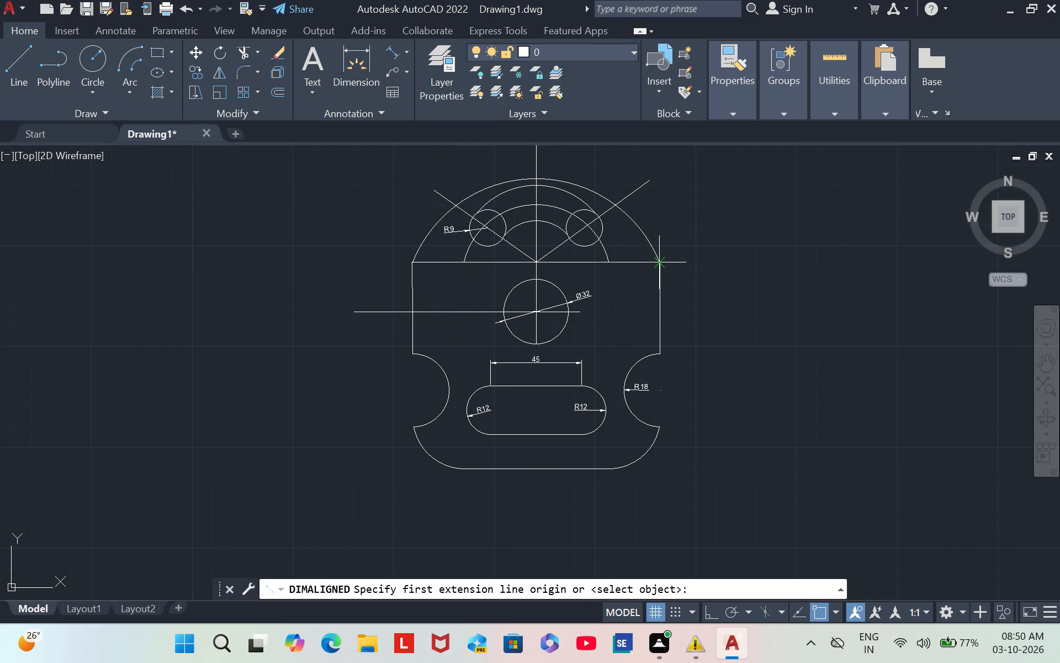
pyautogui.moveTo(656, 263); pyautogui.dragTo(660, 354)
pyautogui.moveTo(660, 354); pyautogui.dragTo(666, 311)
pyautogui.click(666, 311)
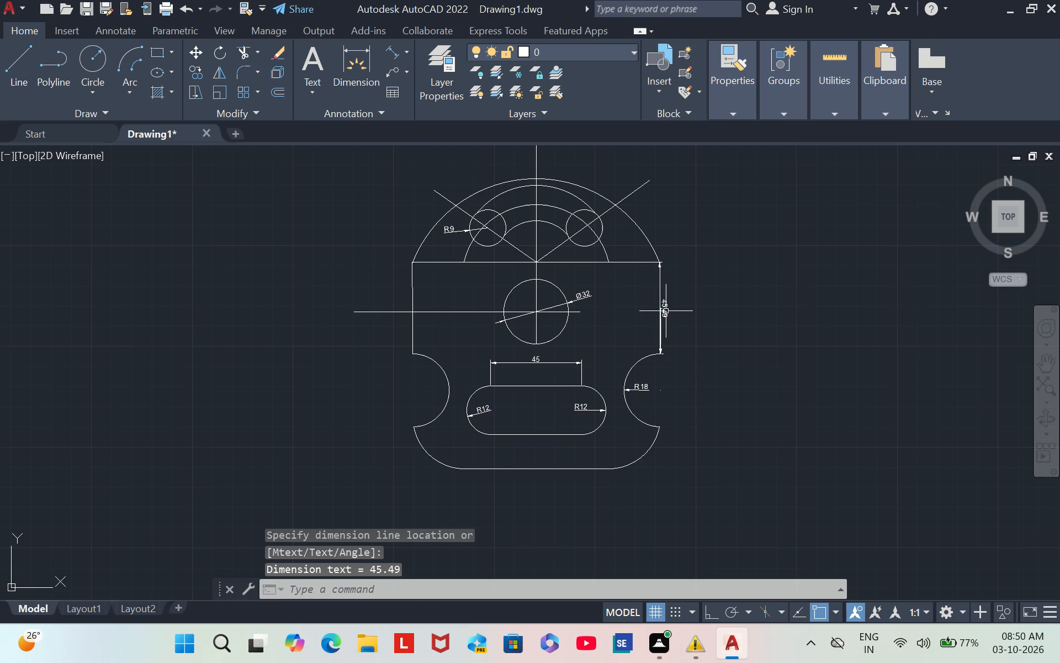
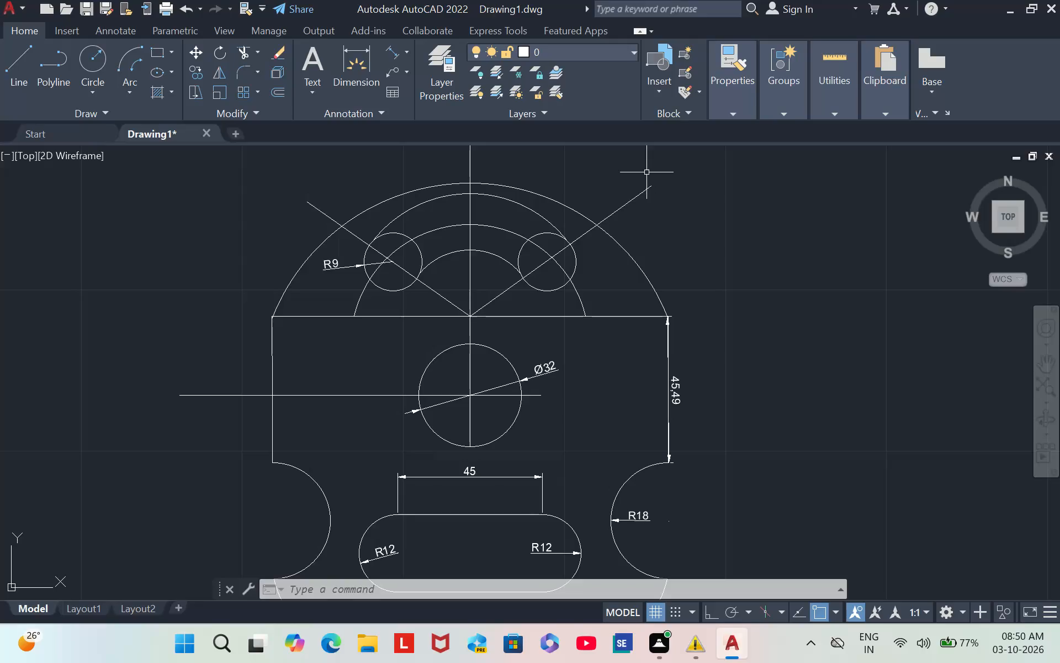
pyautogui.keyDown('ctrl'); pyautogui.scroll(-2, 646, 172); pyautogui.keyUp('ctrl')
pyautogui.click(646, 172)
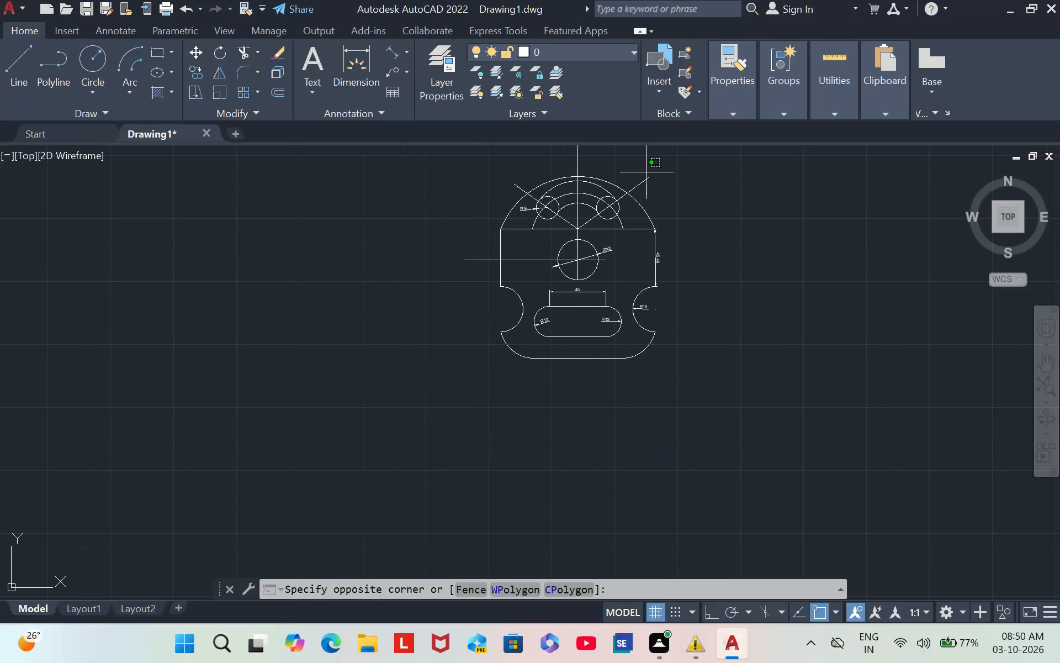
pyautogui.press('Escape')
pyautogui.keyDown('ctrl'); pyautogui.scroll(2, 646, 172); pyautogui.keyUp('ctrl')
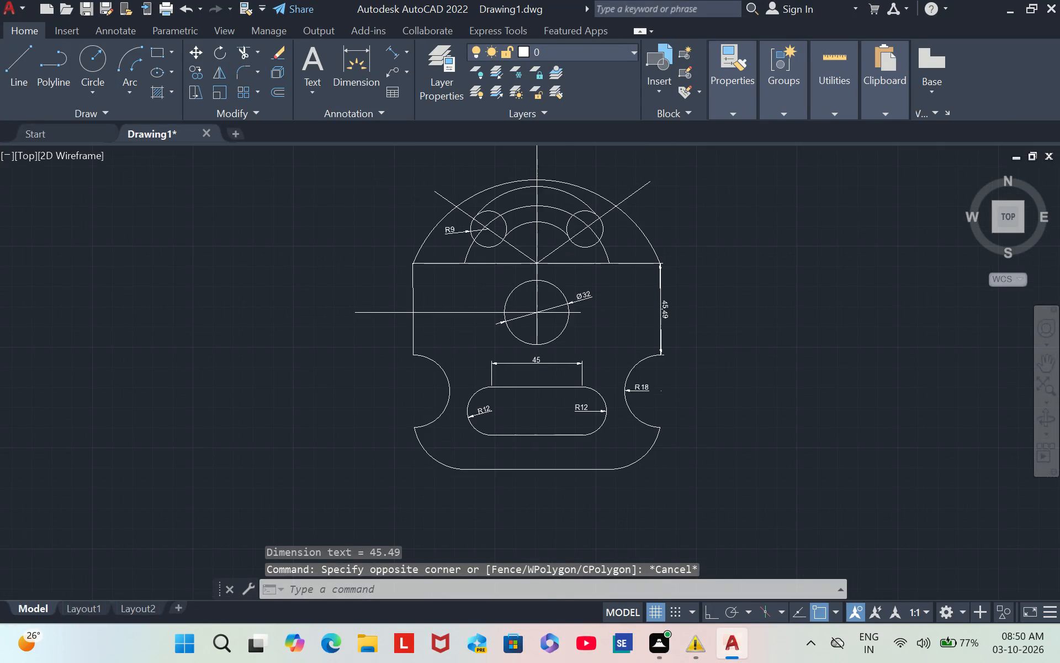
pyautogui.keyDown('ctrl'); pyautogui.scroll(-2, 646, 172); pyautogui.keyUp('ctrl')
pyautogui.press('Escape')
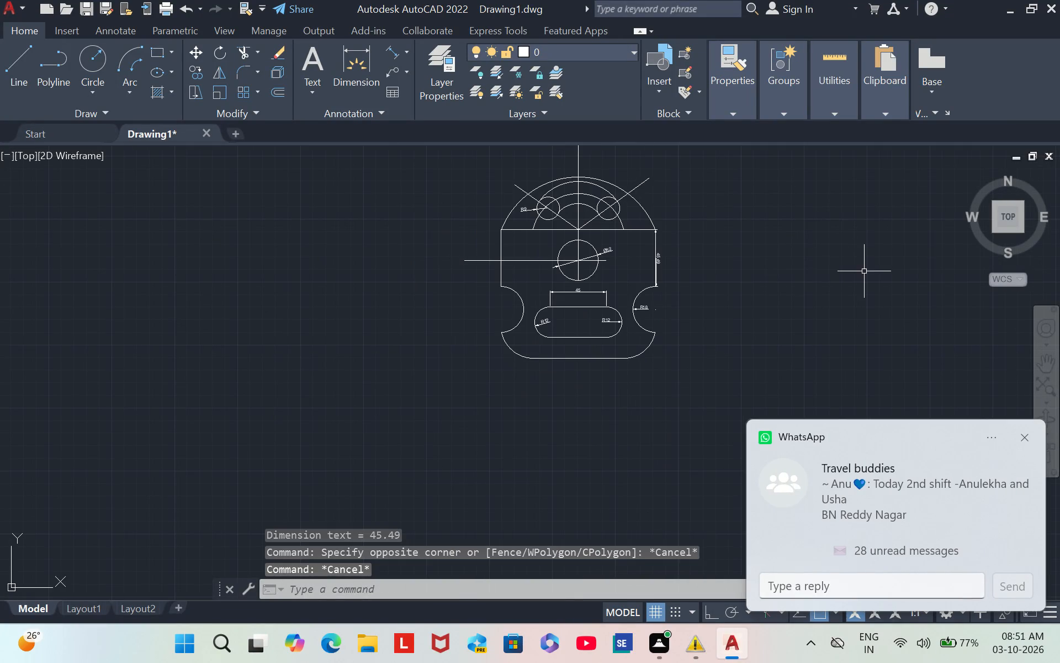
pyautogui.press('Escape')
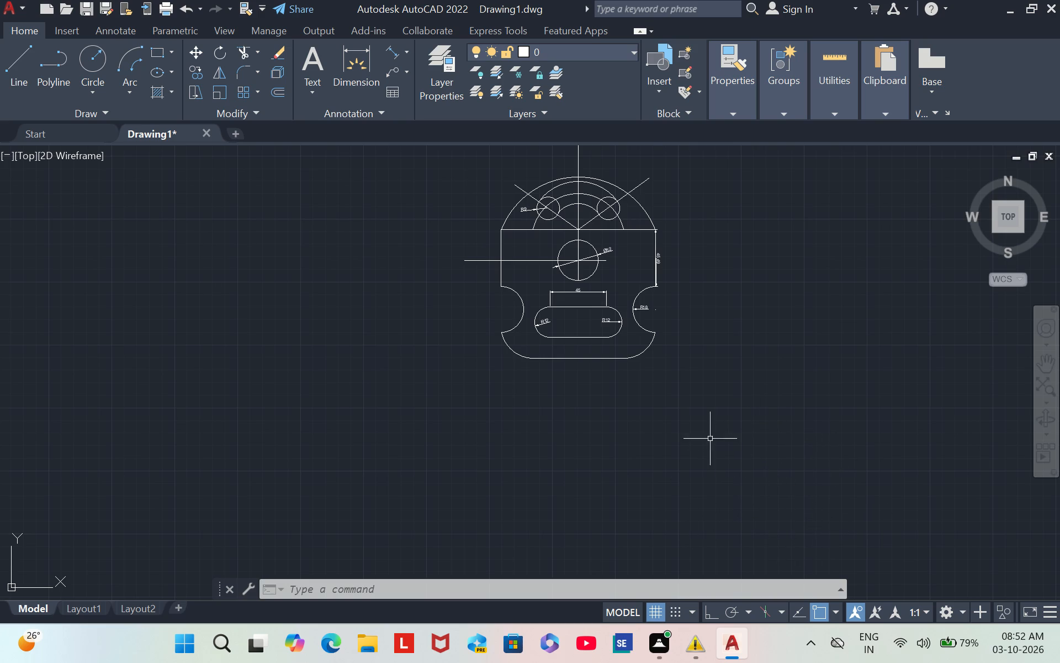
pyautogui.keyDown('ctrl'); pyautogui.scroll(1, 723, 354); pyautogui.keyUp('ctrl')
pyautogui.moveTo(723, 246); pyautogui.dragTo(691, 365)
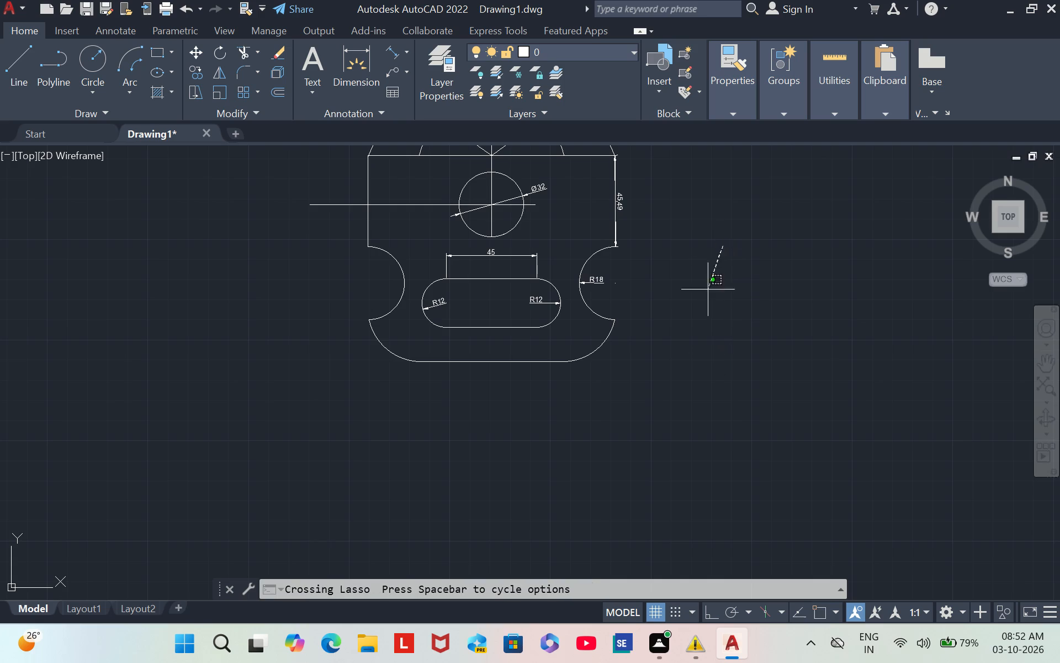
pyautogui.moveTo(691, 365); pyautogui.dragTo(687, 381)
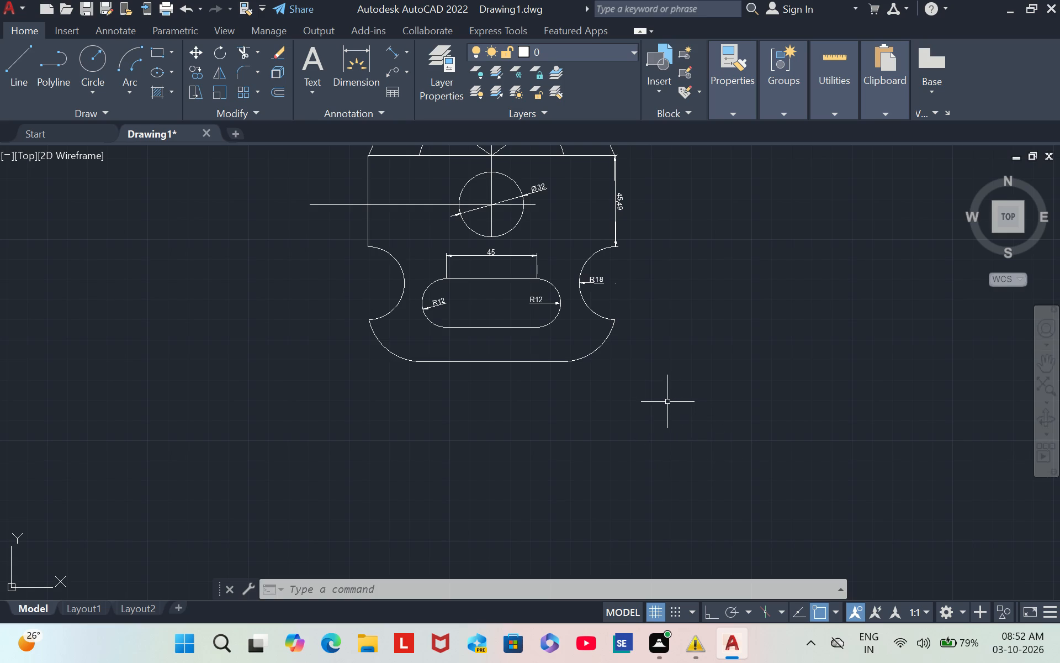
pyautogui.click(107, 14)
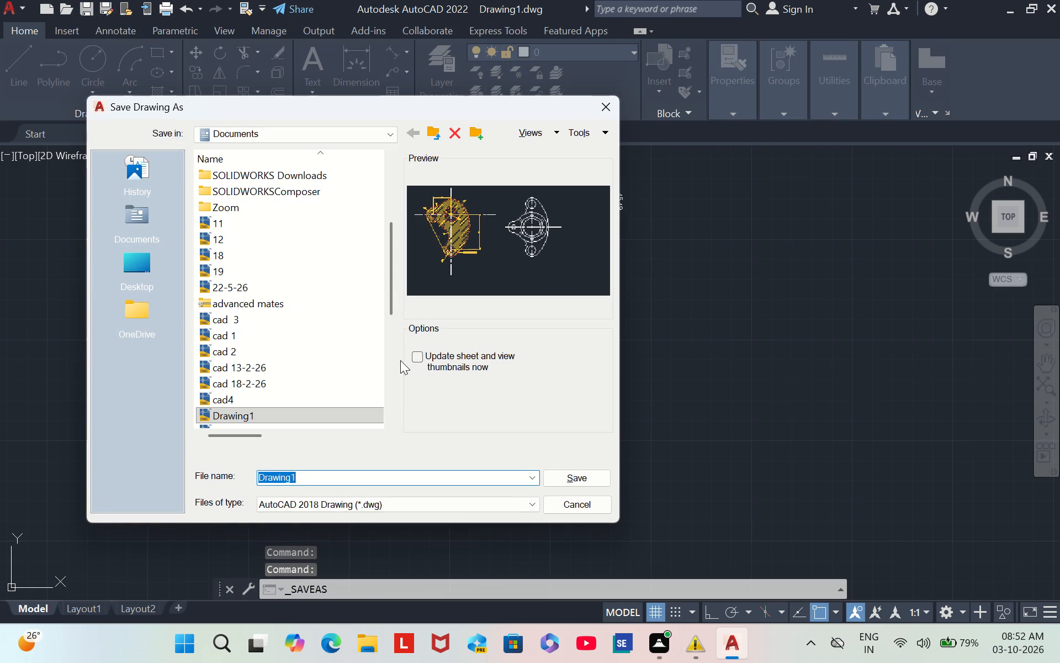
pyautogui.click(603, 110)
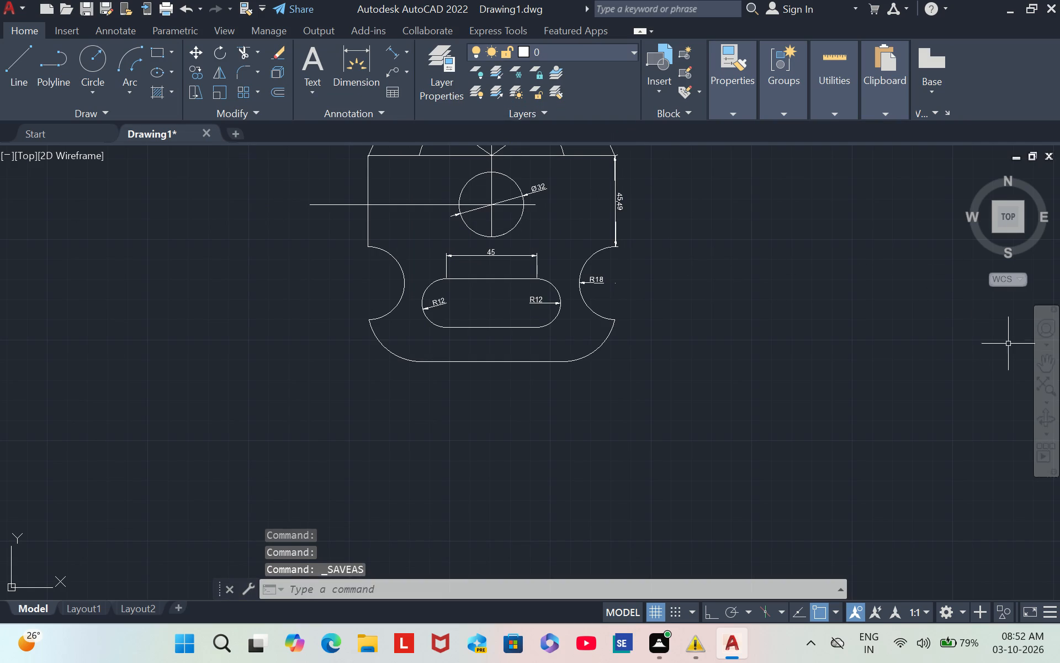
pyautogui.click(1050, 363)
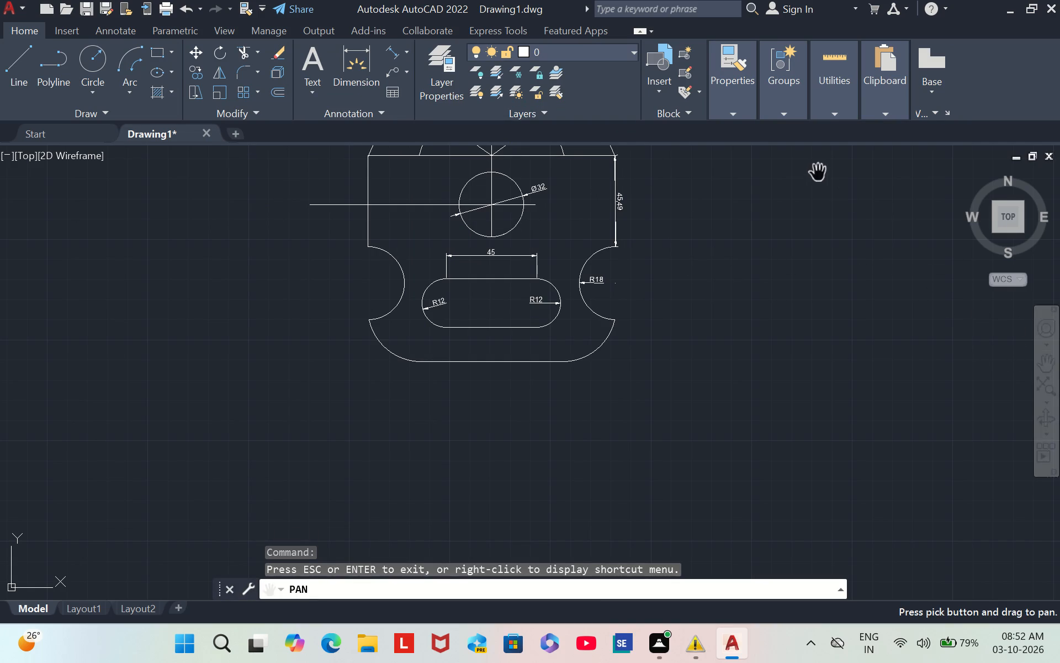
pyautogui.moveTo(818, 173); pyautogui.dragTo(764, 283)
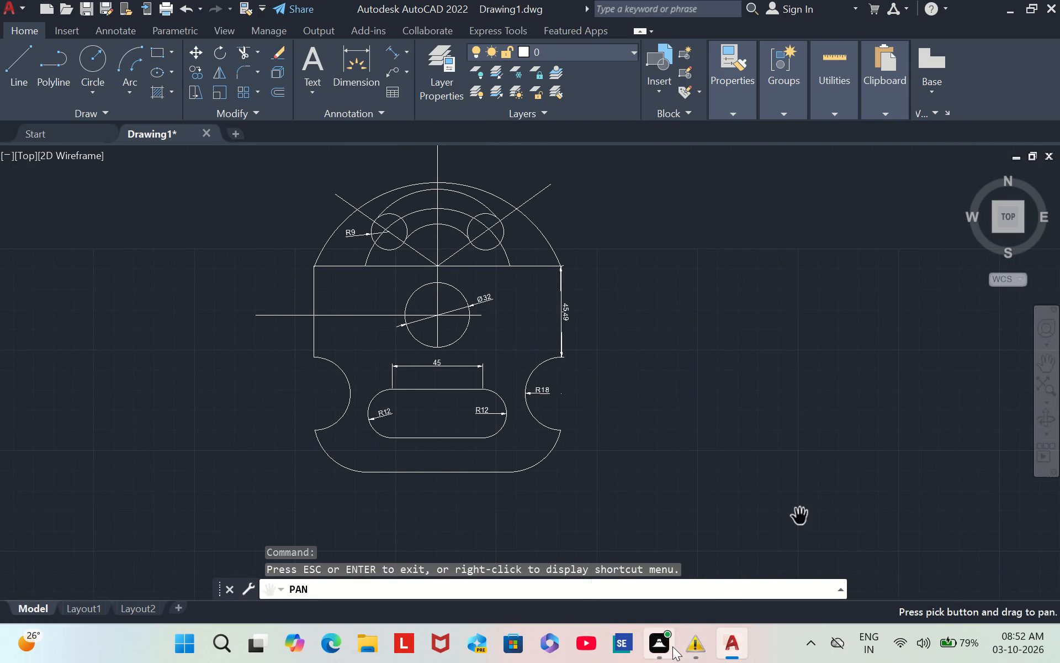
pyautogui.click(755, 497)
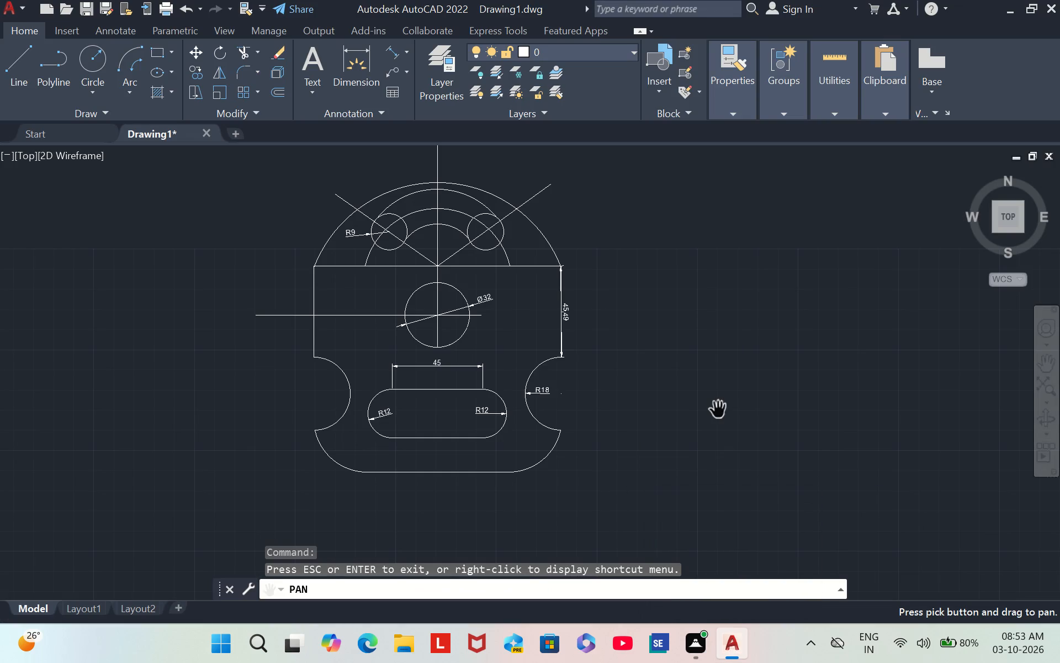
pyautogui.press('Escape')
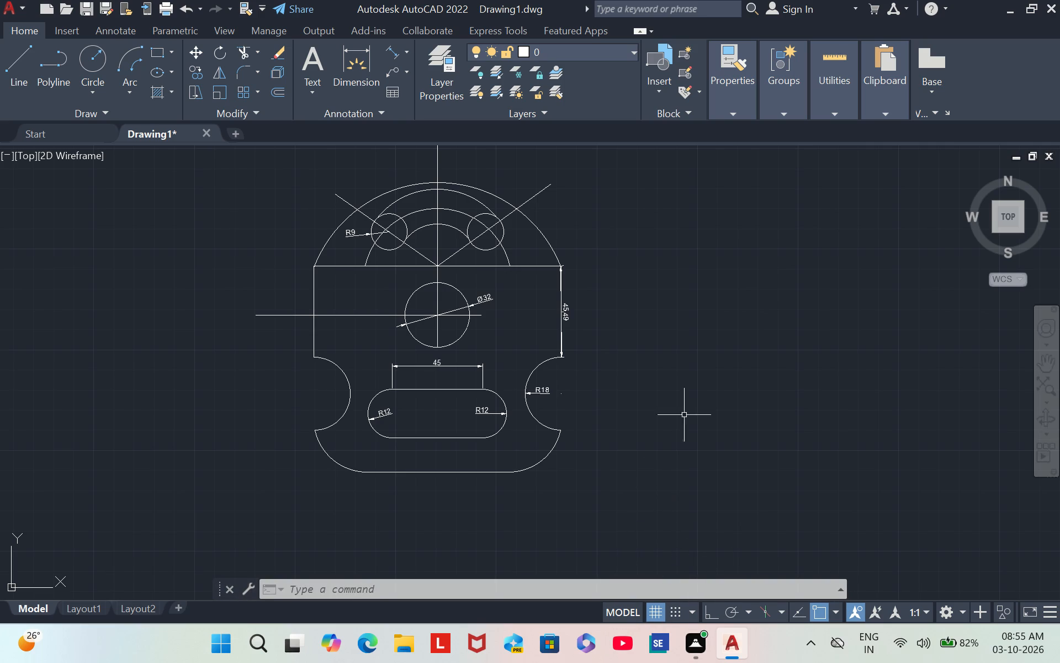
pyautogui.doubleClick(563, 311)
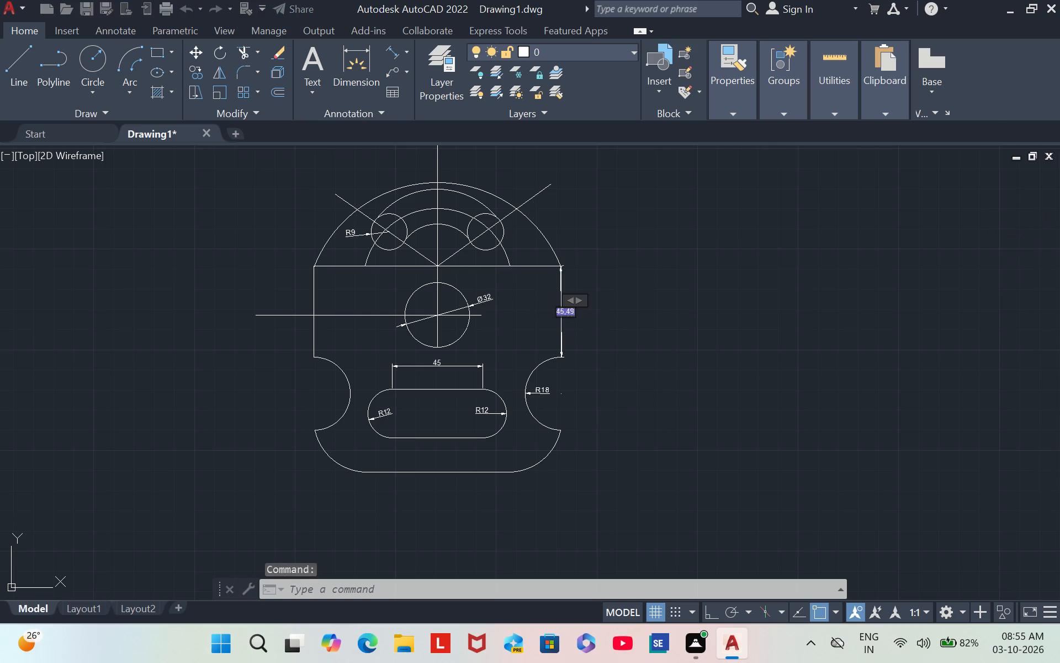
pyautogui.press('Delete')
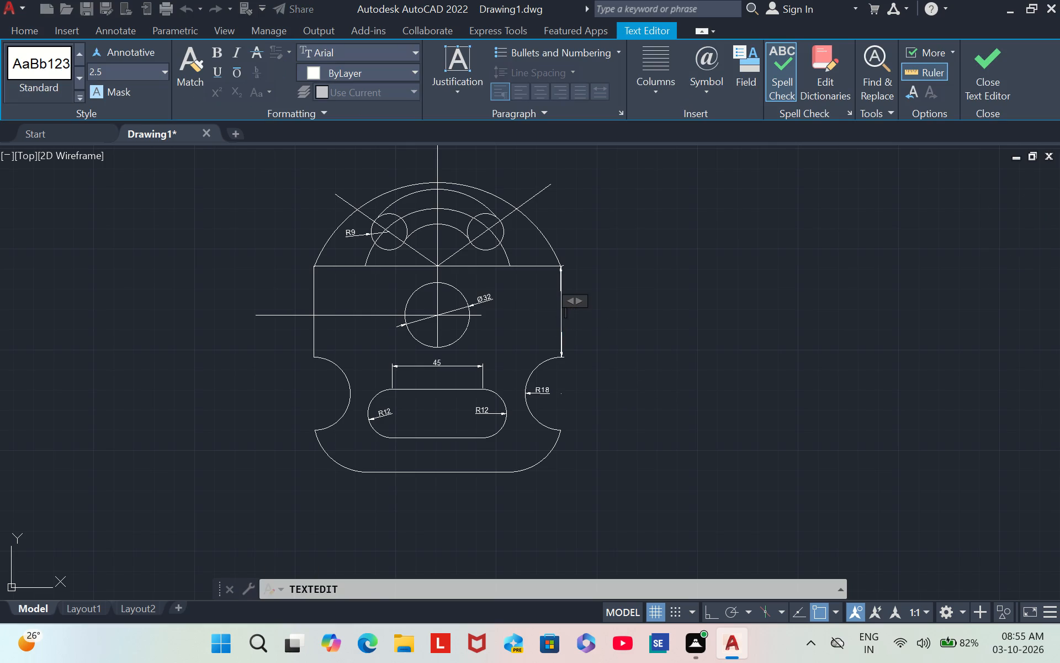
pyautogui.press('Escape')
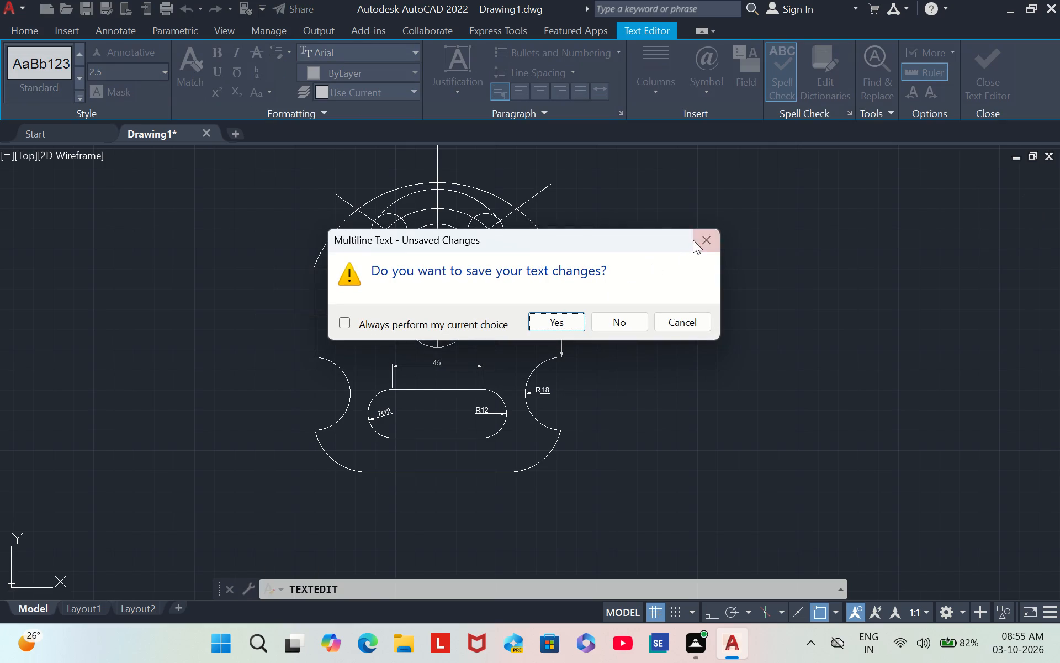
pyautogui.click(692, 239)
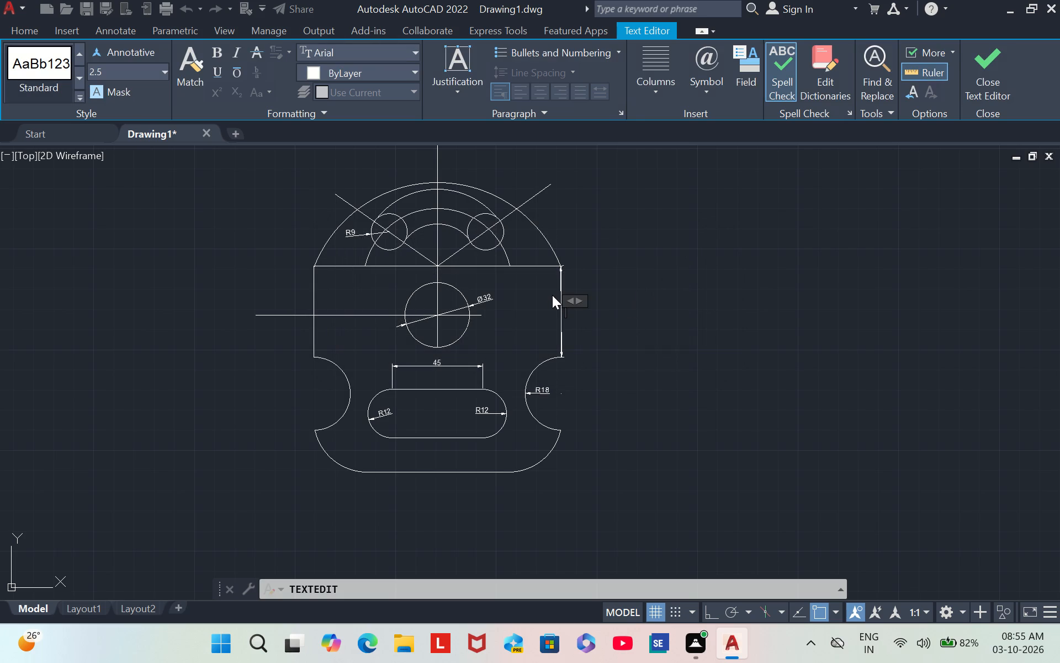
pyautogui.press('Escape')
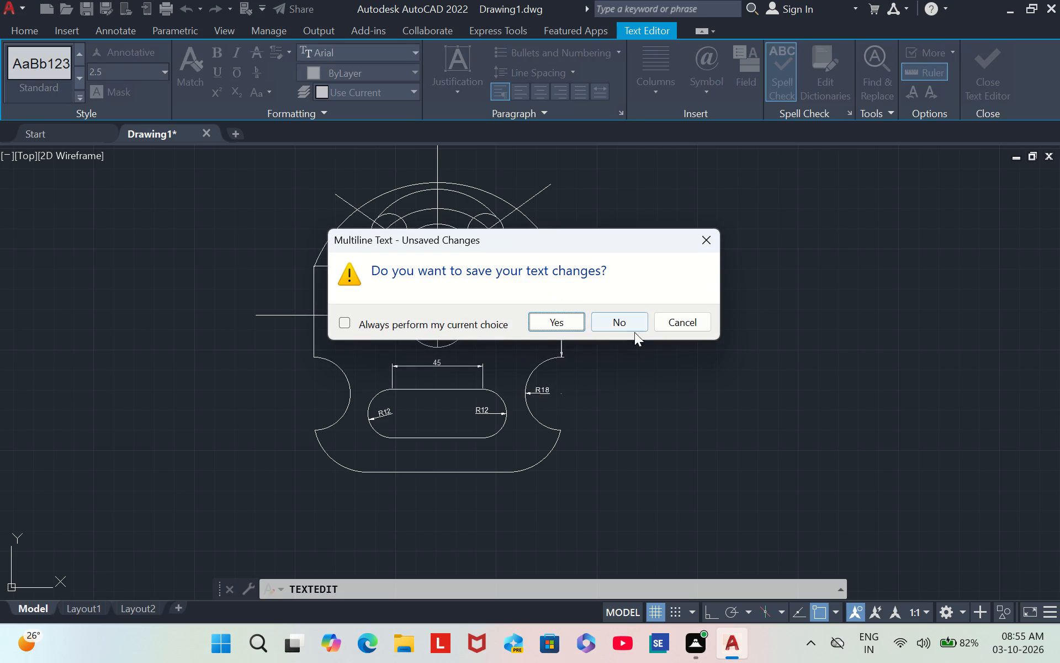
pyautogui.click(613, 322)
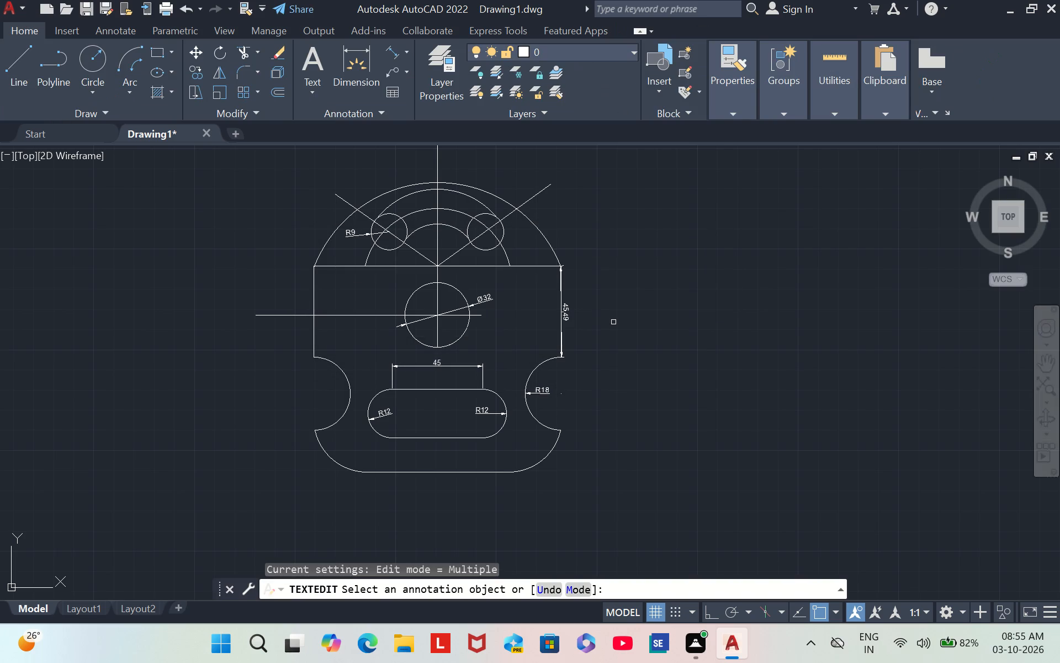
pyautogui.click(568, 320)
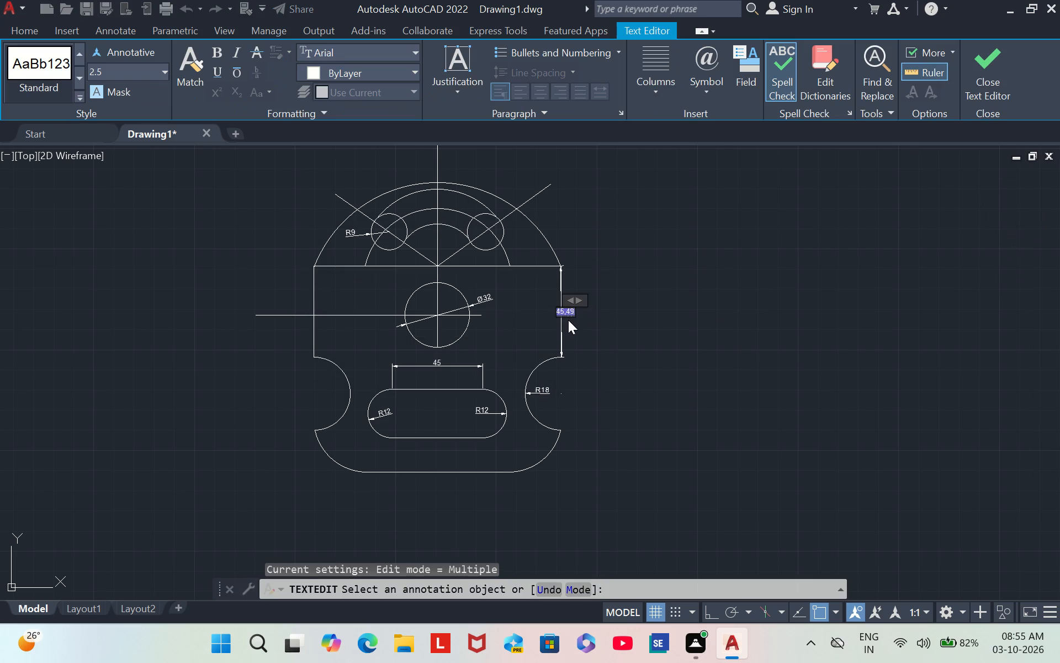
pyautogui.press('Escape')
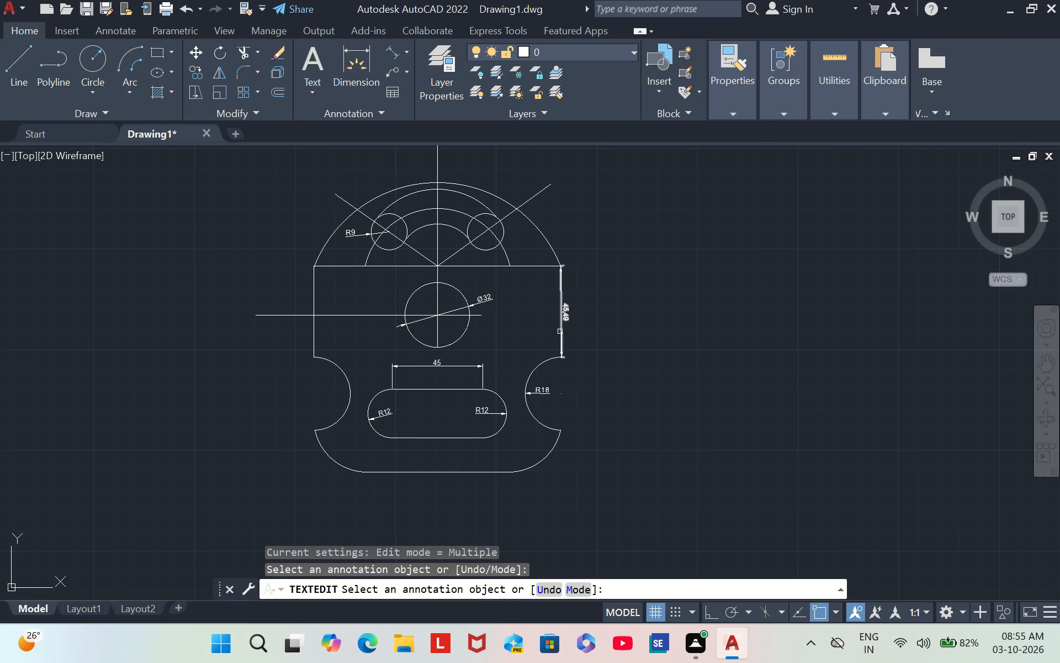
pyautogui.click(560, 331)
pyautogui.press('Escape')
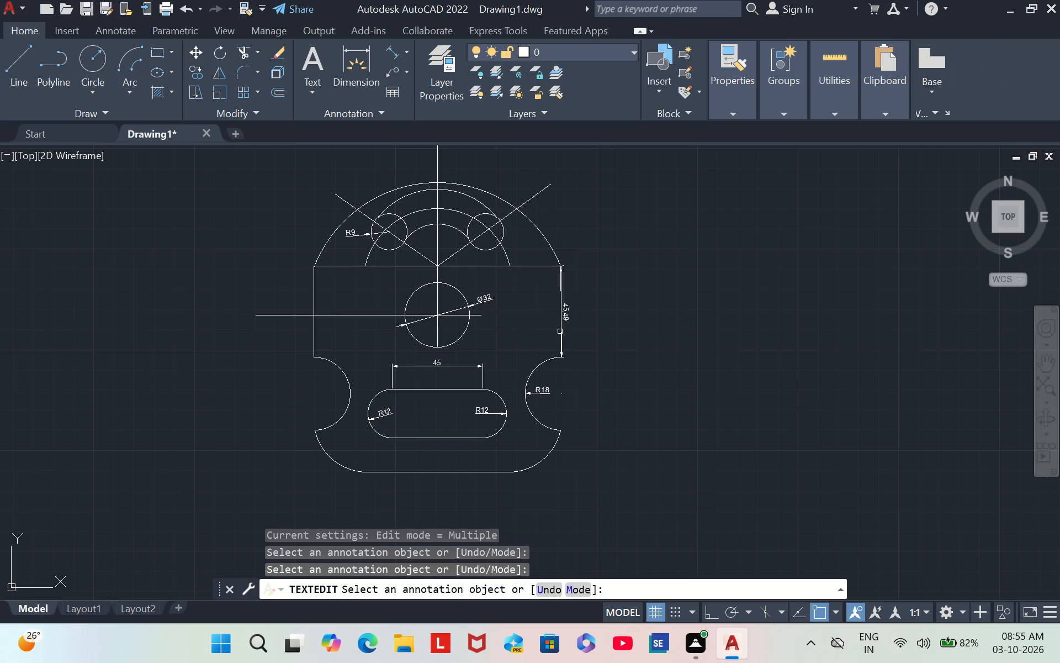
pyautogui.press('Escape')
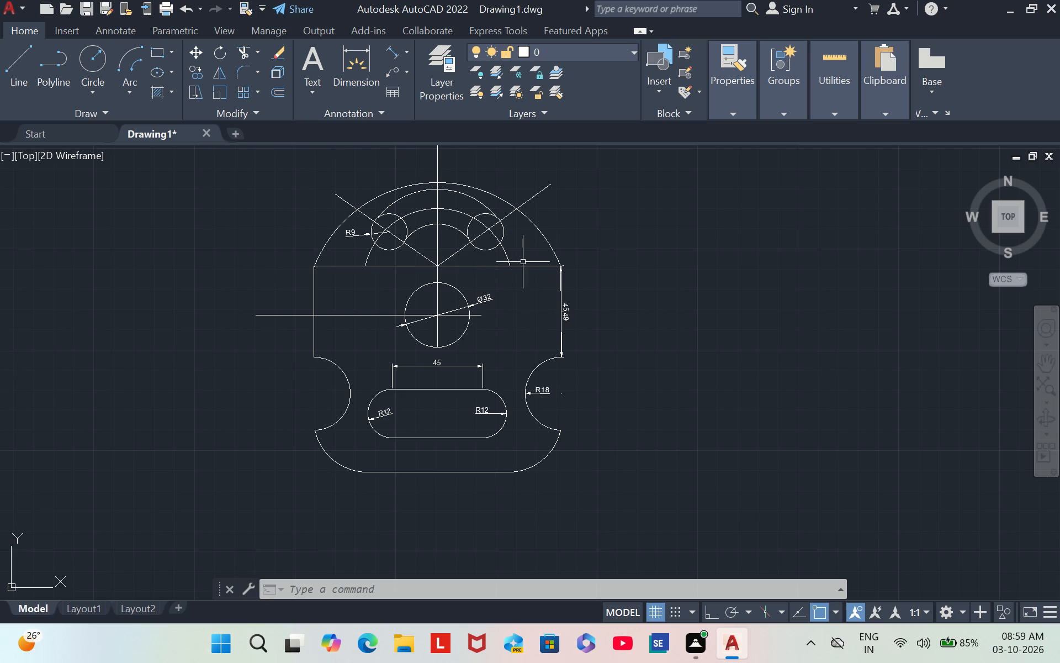
# Trim the inward-facing portions of both small circles between the concentric arcs, leaving rounded ends on the curved slot in the top.
pyautogui.write('TRIM')
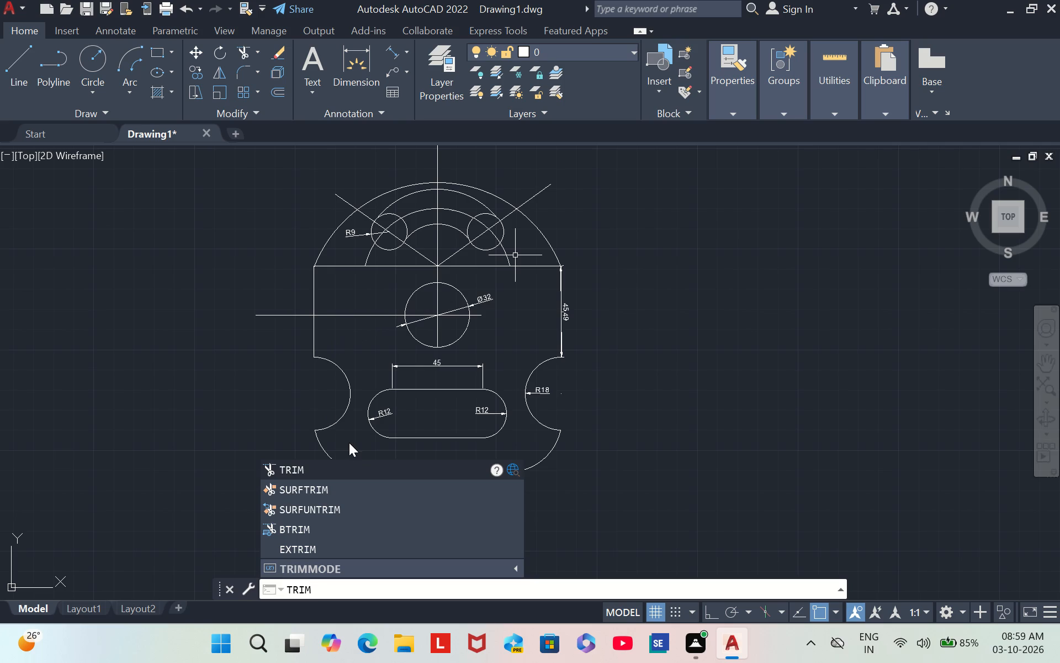
pyautogui.click(343, 467)
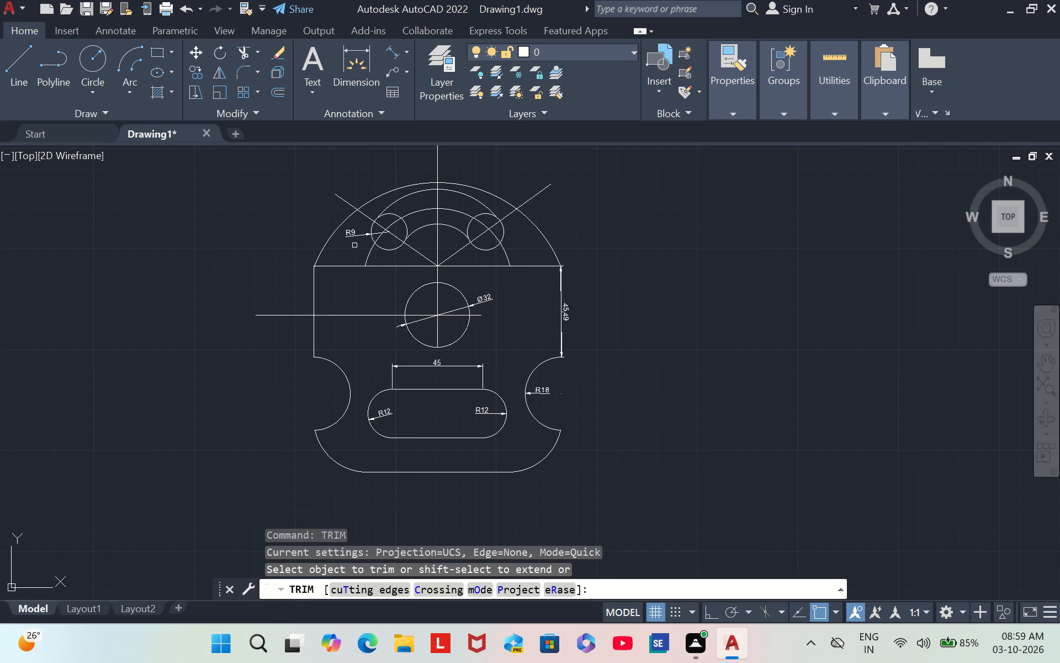
pyautogui.click(393, 217)
pyautogui.click(407, 227)
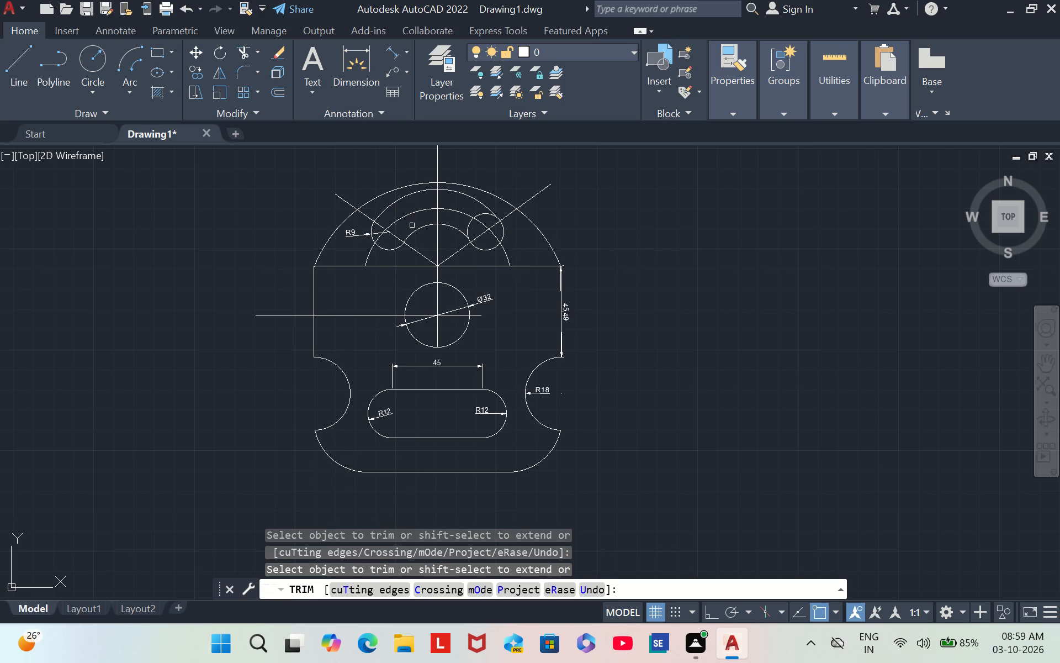
pyautogui.click(478, 215)
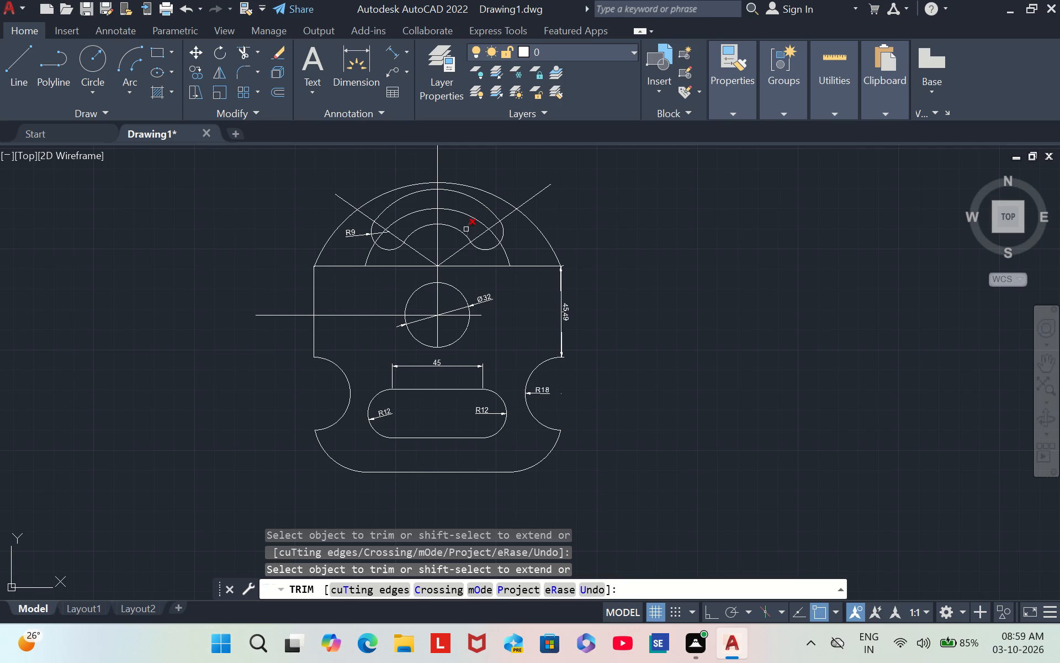
pyautogui.click(467, 229)
pyautogui.press('Escape')
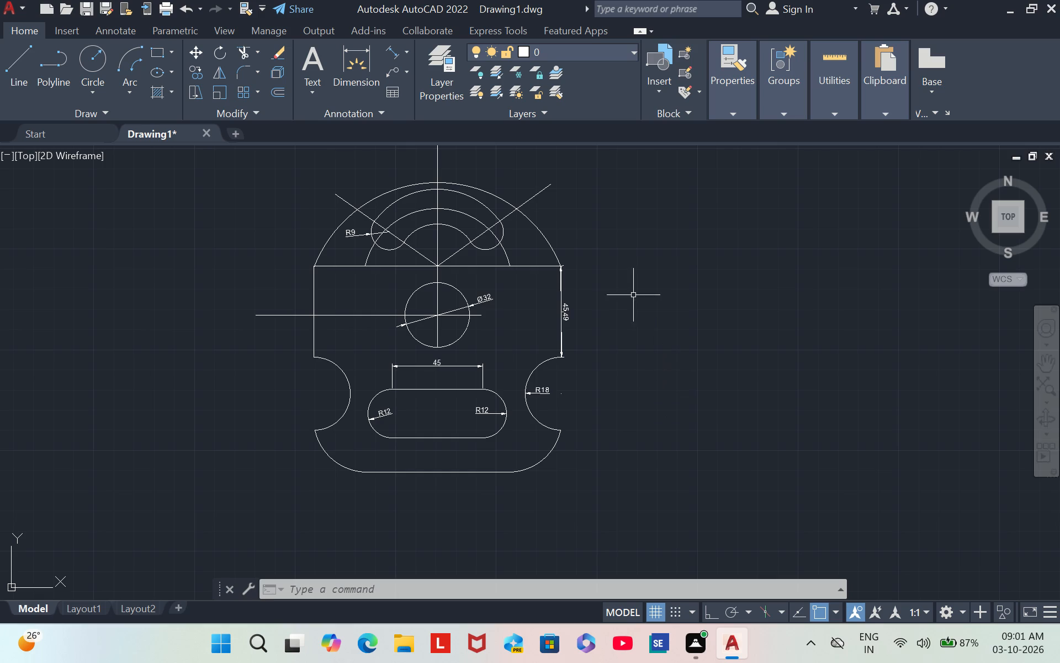
# Add an angular dimension between the left inclined line and the vertical centreline, placing its arc above the plate's rounded top.
pyautogui.click(406, 60)
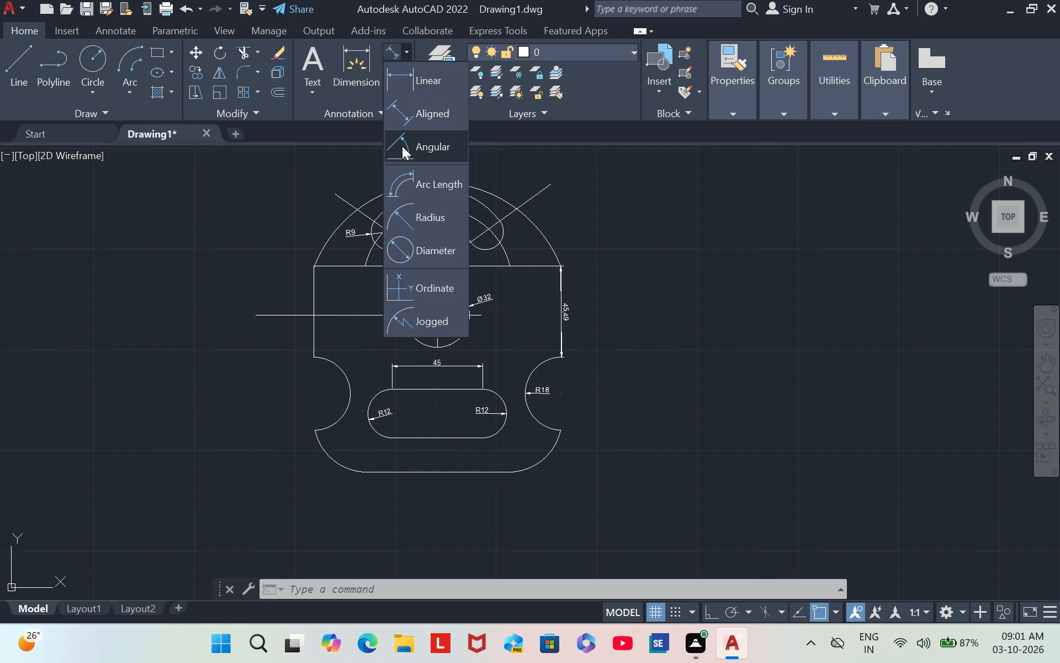
pyautogui.click(402, 146)
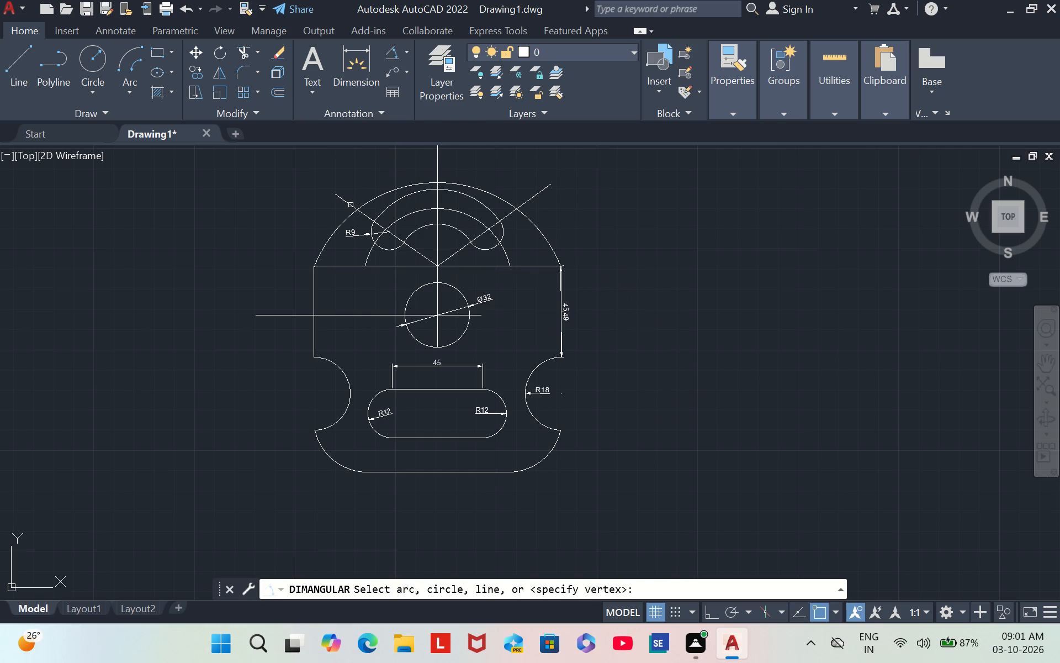
pyautogui.click(351, 205)
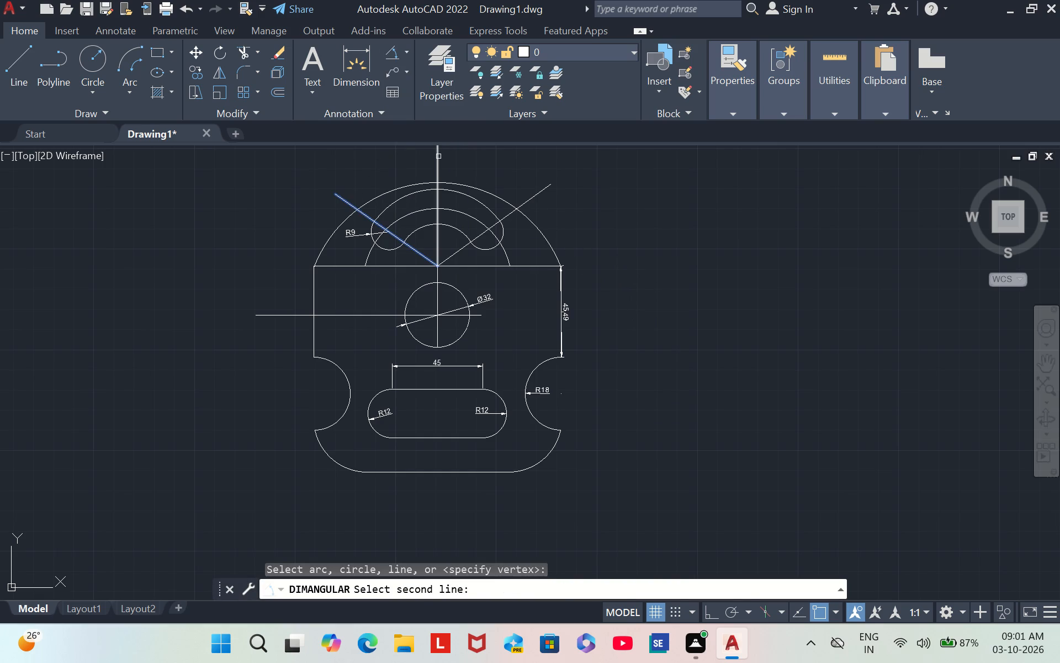
pyautogui.click(438, 156)
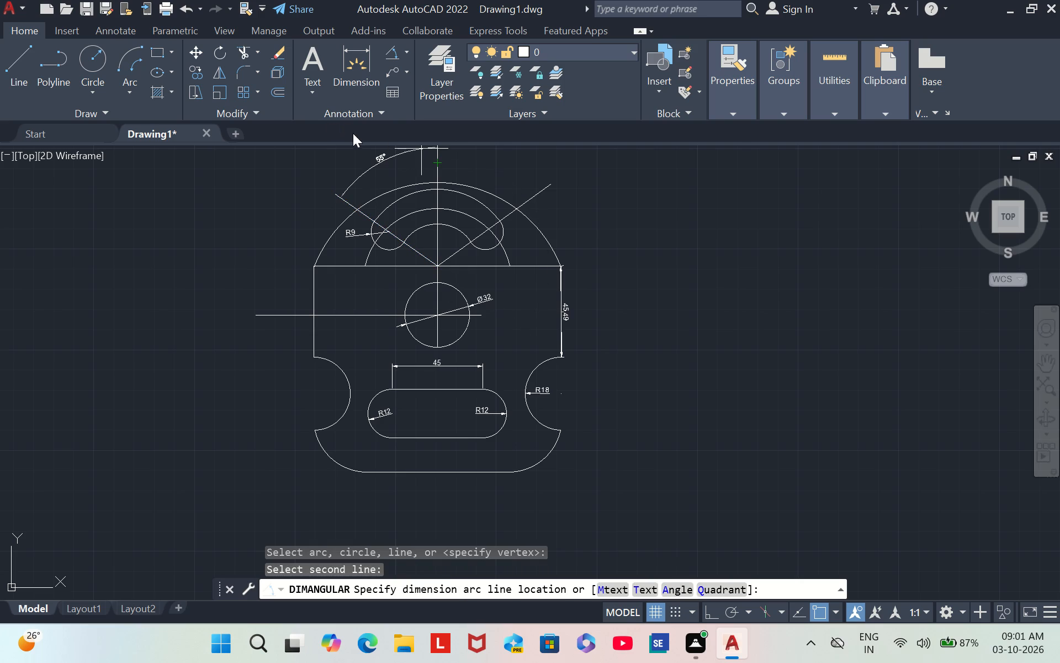
pyautogui.click(376, 172)
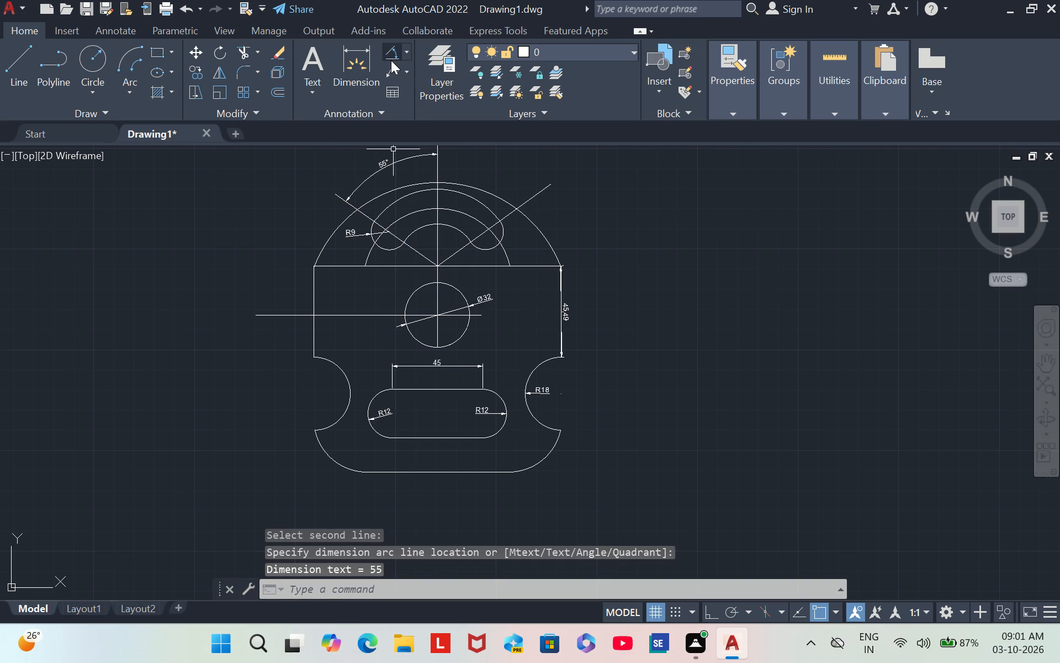
# Add an angular dimension between the vertical centreline and the right inclined line, placing its arc above the plate's rounded top.
pyautogui.click(391, 60)
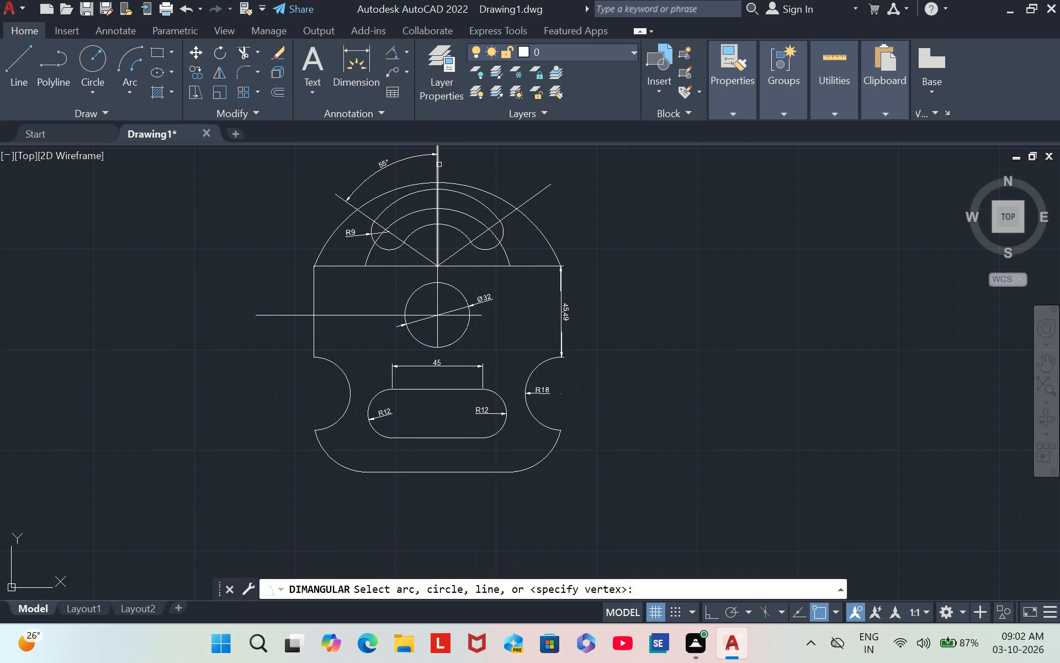
pyautogui.click(439, 165)
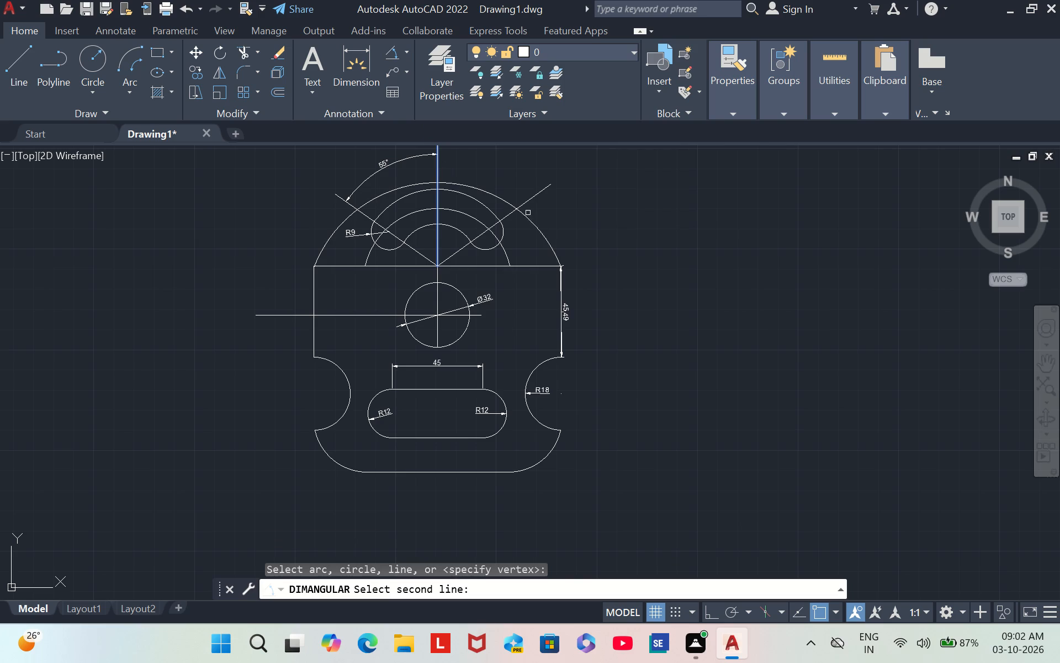
pyautogui.click(520, 202)
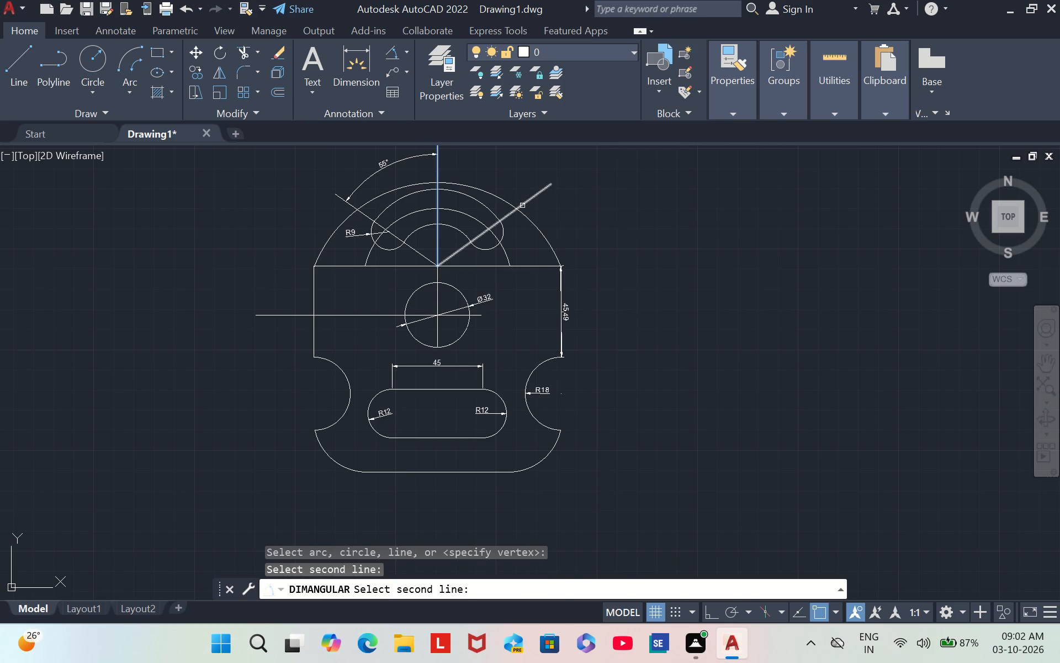
pyautogui.click(522, 206)
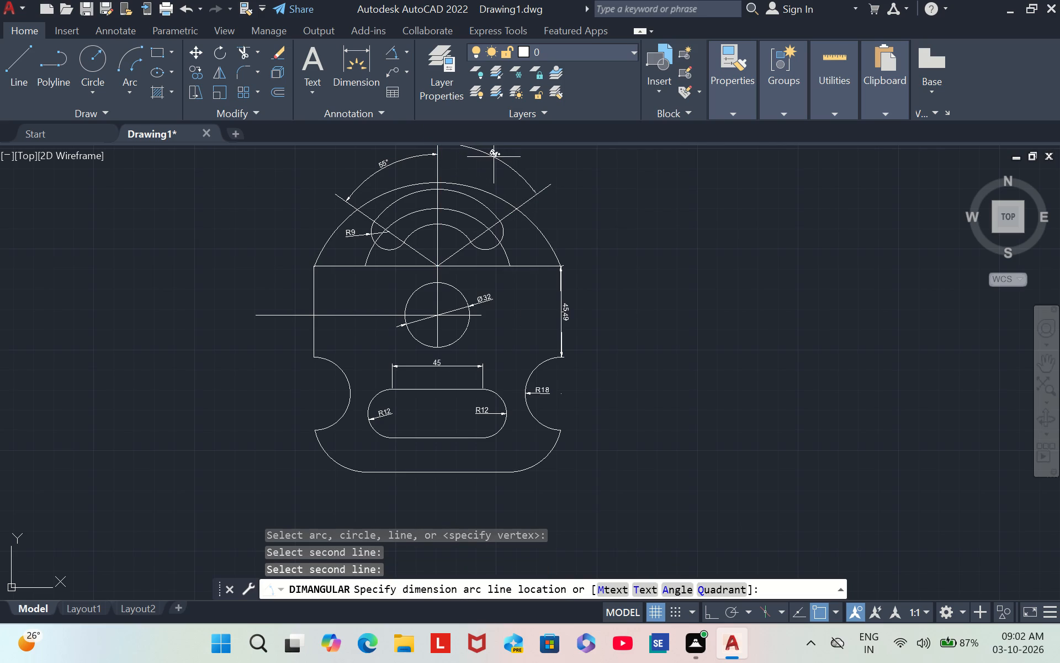
pyautogui.click(494, 157)
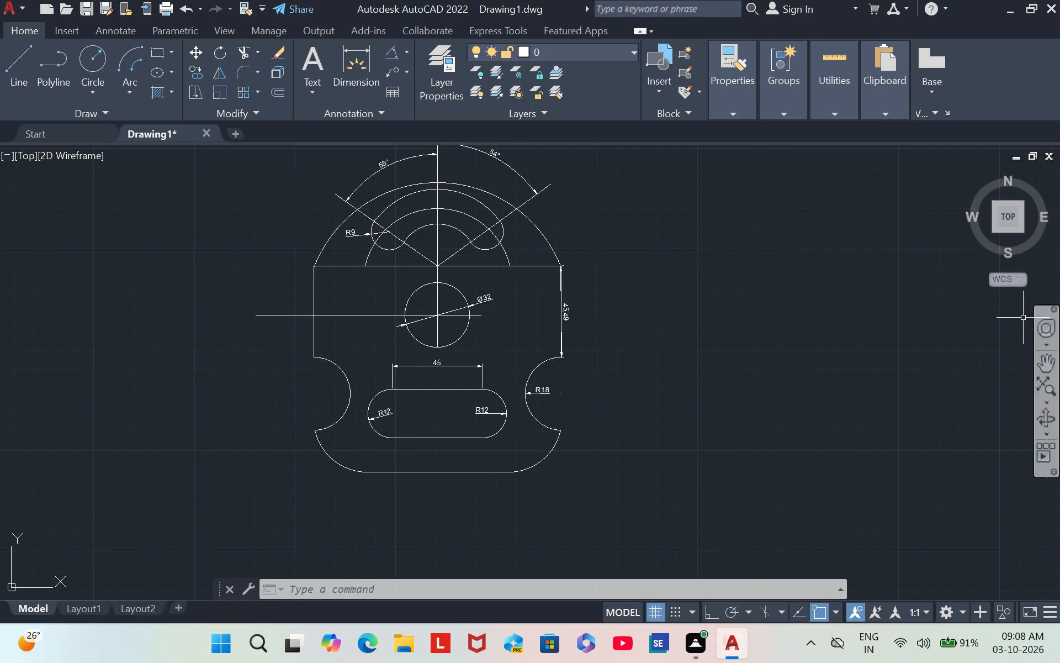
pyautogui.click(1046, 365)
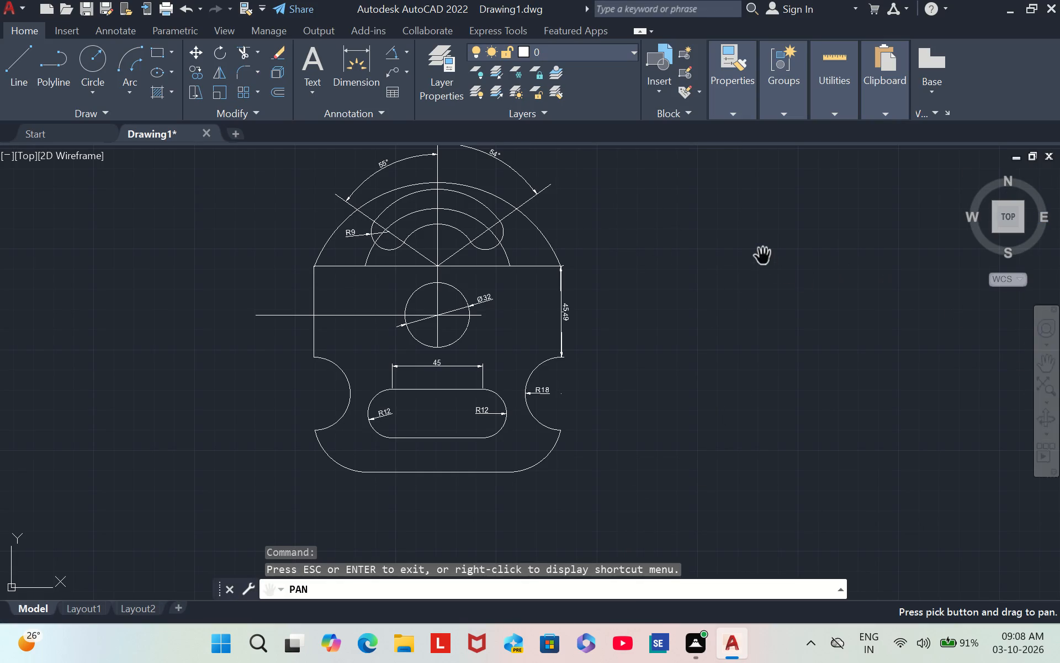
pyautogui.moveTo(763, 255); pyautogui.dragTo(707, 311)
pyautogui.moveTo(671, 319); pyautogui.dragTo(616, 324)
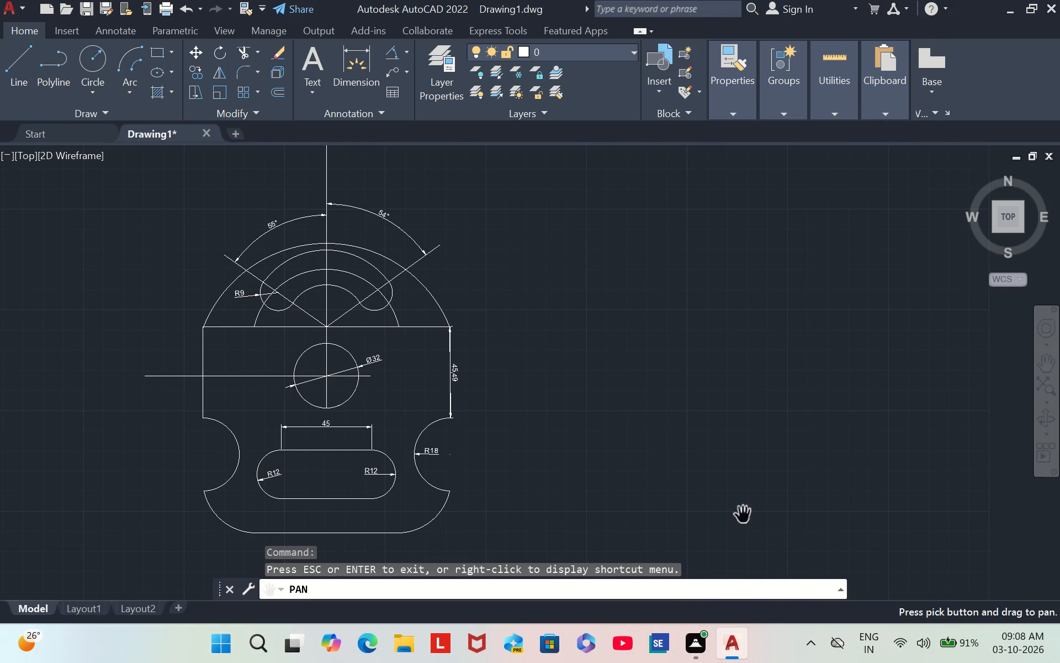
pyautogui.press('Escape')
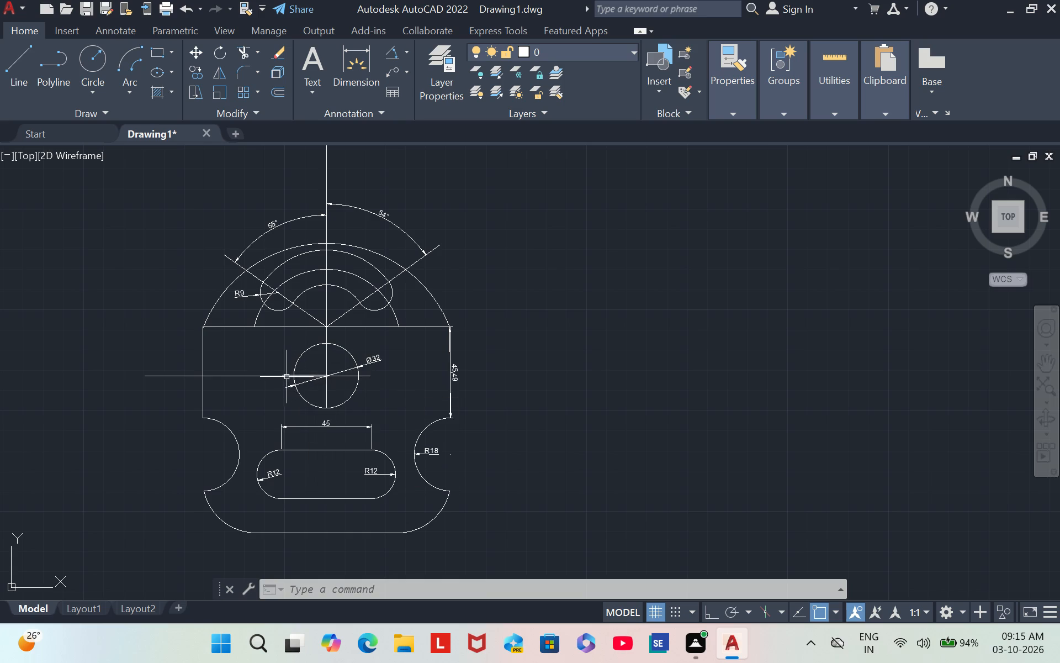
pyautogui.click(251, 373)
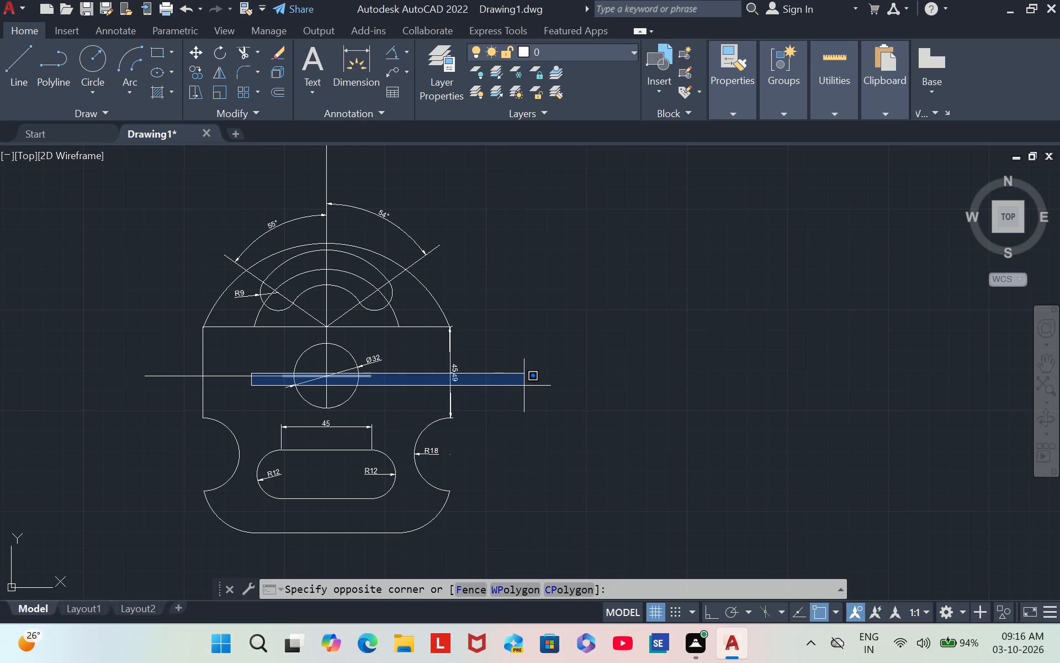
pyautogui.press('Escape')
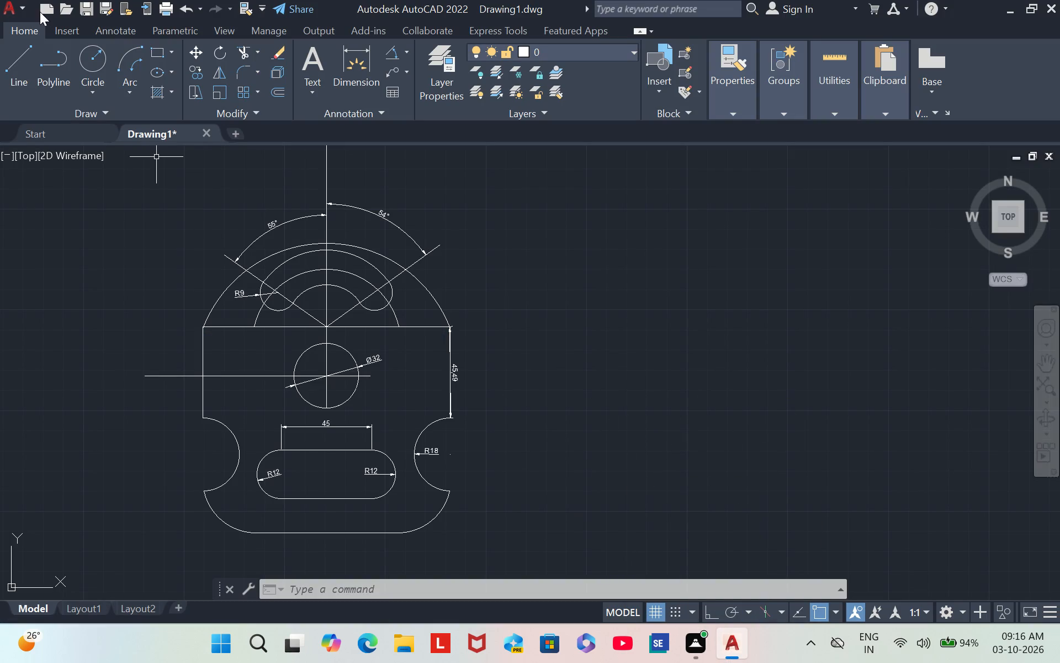
# Save the drawing under the name 20 in the Documents folder as an AutoCAD 2018 drawing.
pyautogui.click(104, 12)
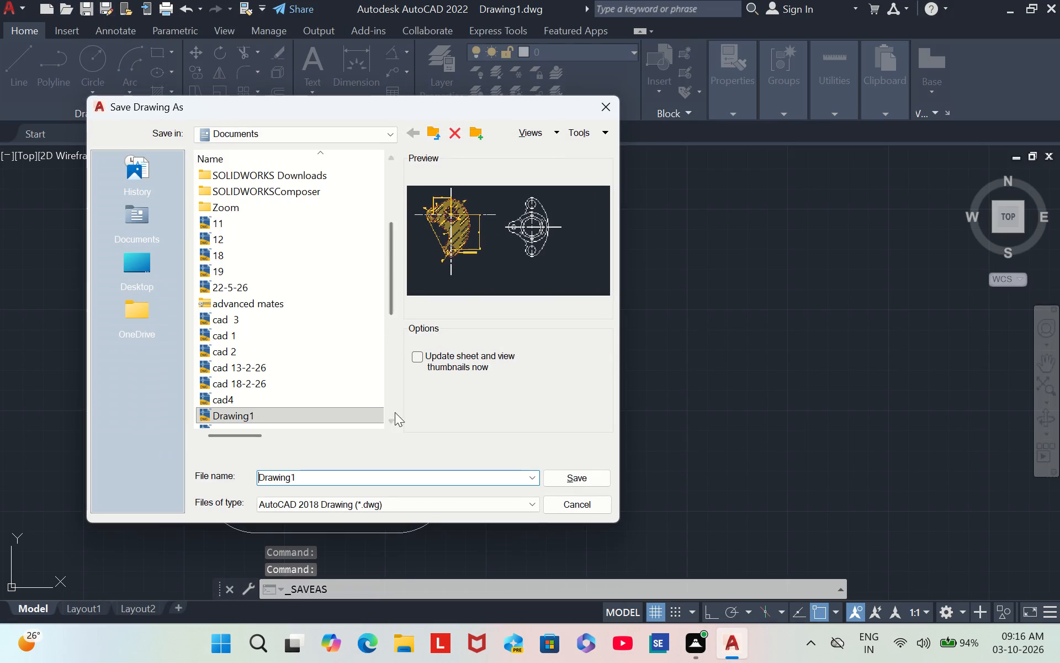
pyautogui.press('BackSpace')
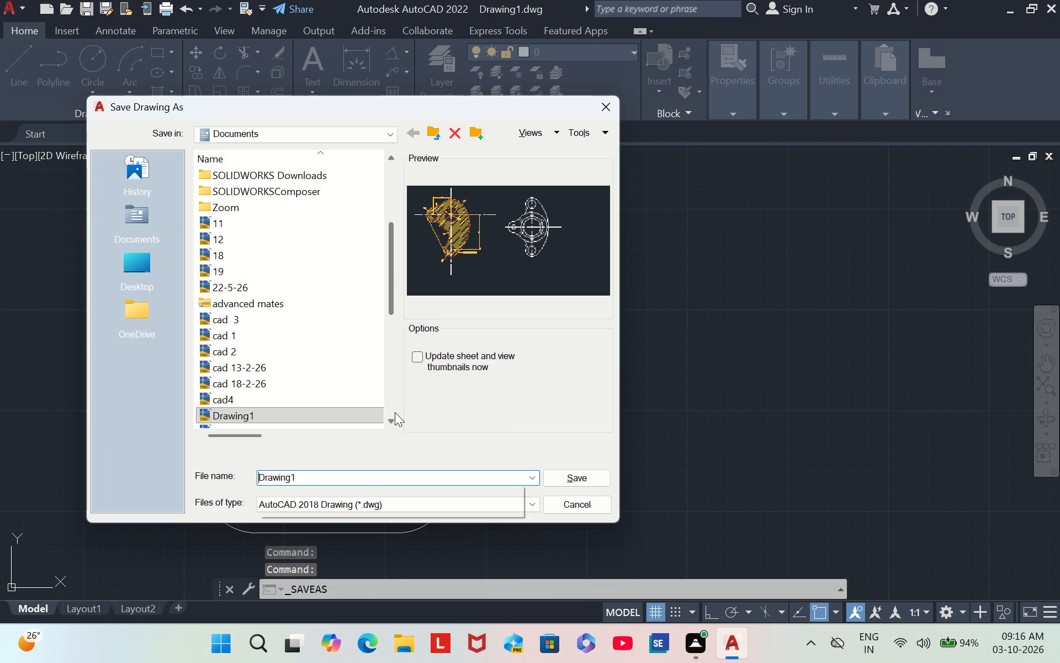
pyautogui.click(332, 482)
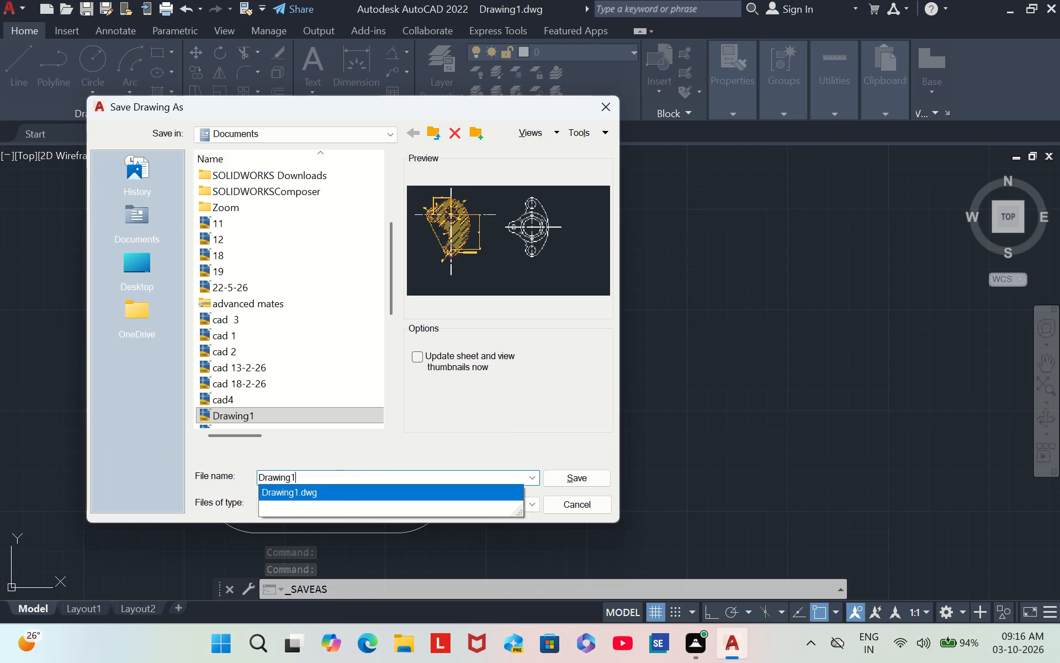
pyautogui.press('BackSpace')
pyautogui.press('BackSpace')
pyautogui.press('BackSpace')
pyautogui.press('BackSpace')
pyautogui.press('BackSpace')
pyautogui.press('BackSpace')
pyautogui.press('BackSpace')
pyautogui.press('BackSpace')
pyautogui.press('BackSpace')
pyautogui.press('BackSpace')
pyautogui.press('BackSpace')
pyautogui.press('BackSpace')
pyautogui.press('BackSpace')
pyautogui.press('BackSpace')
pyautogui.press('BackSpace')
pyautogui.press('BackSpace')
pyautogui.press('BackSpace')
pyautogui.press('BackSpace')
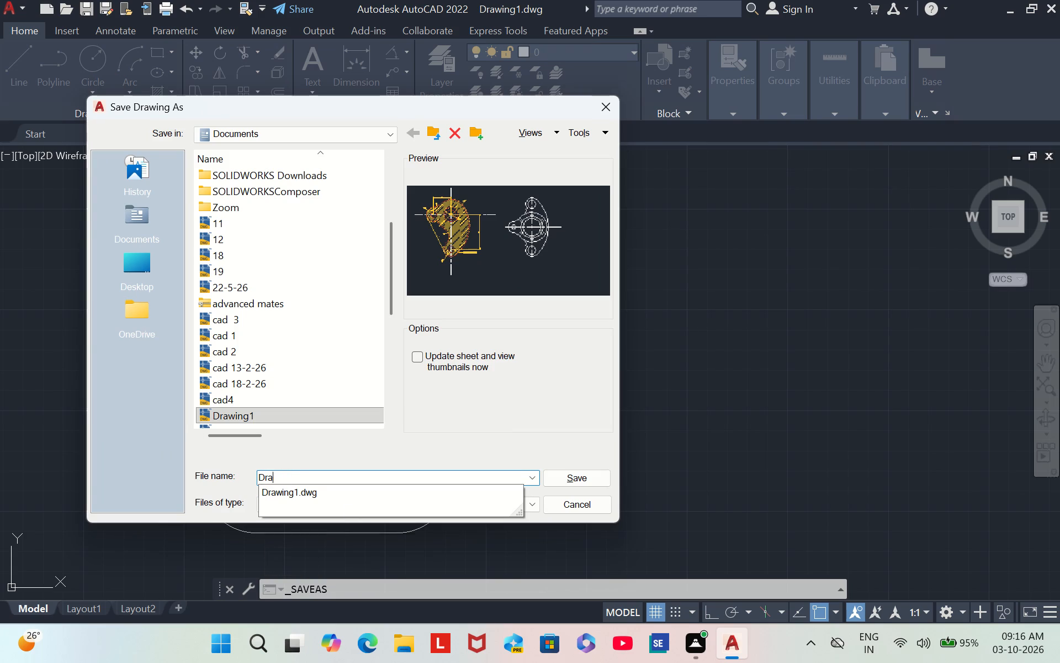
pyautogui.write('20')
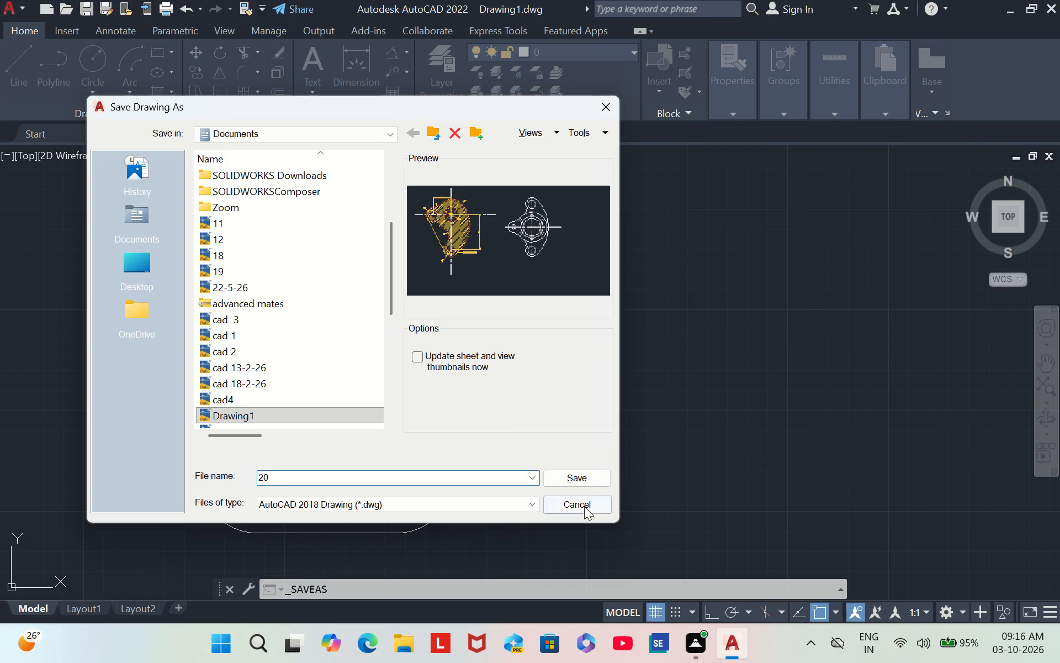
pyautogui.click(555, 477)
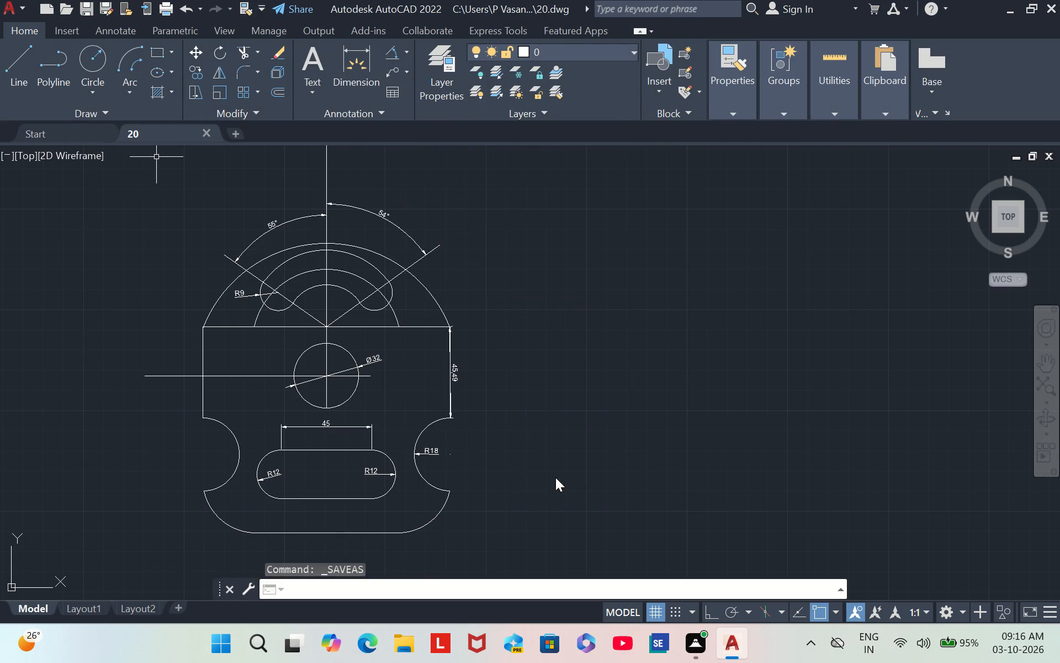
pyautogui.click(112, 15)
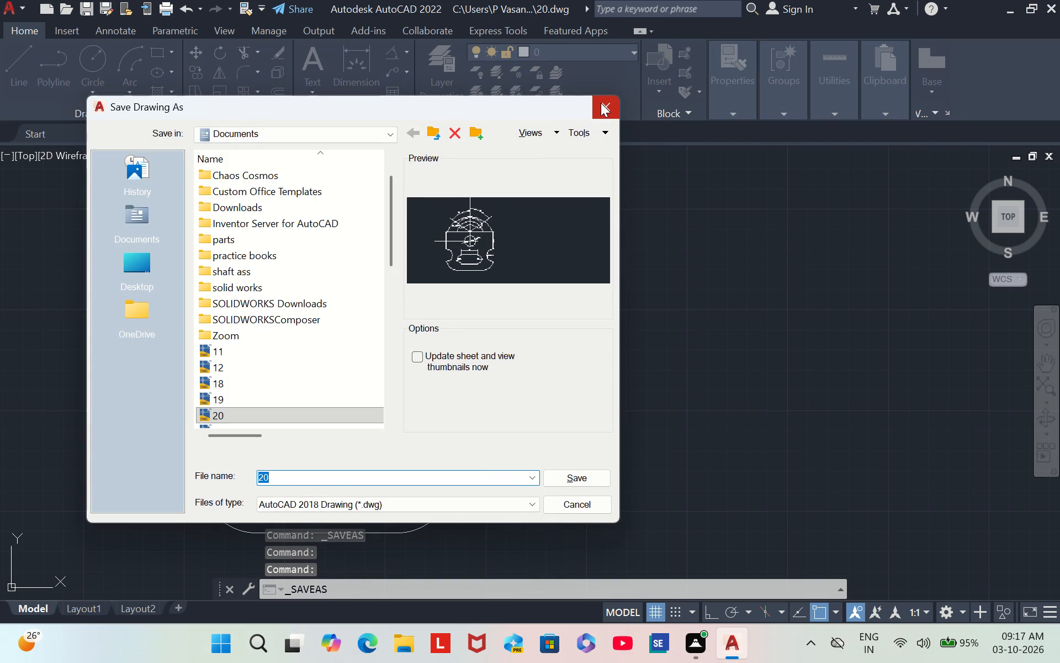
pyautogui.click(601, 103)
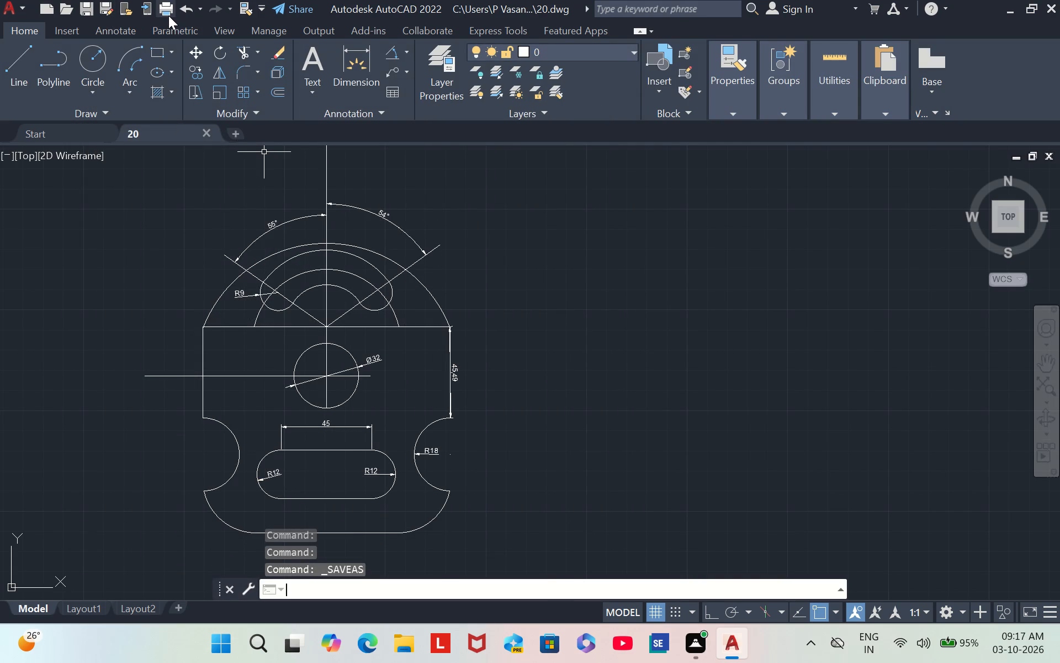
# Start plotting the model and choose DWG To PDF.pc3 as the plotter.
pyautogui.click(168, 15)
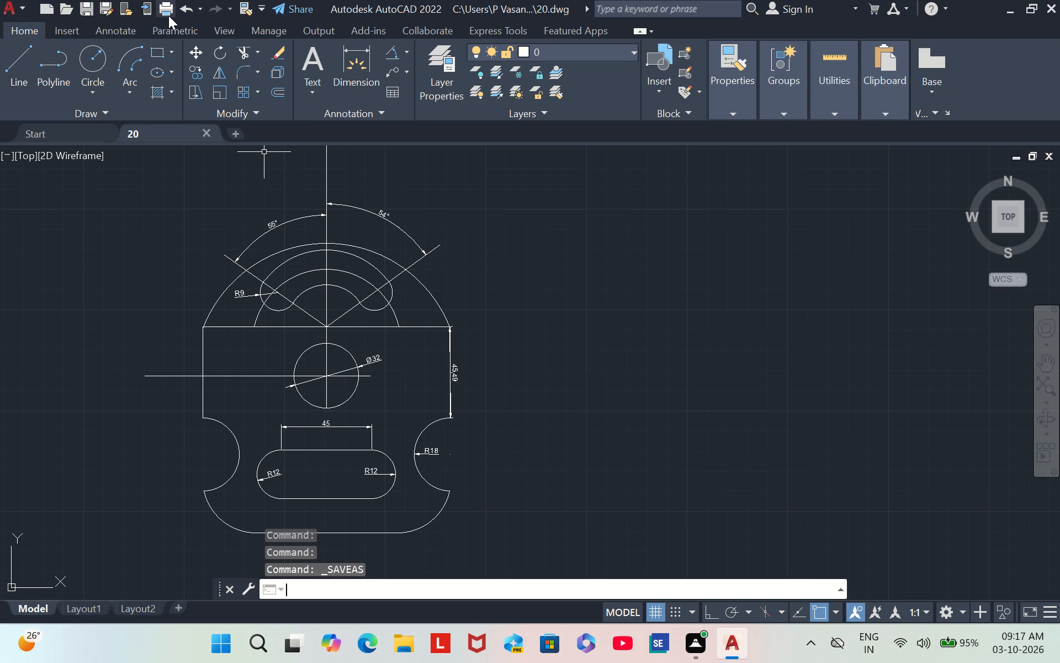
pyautogui.click(164, 10)
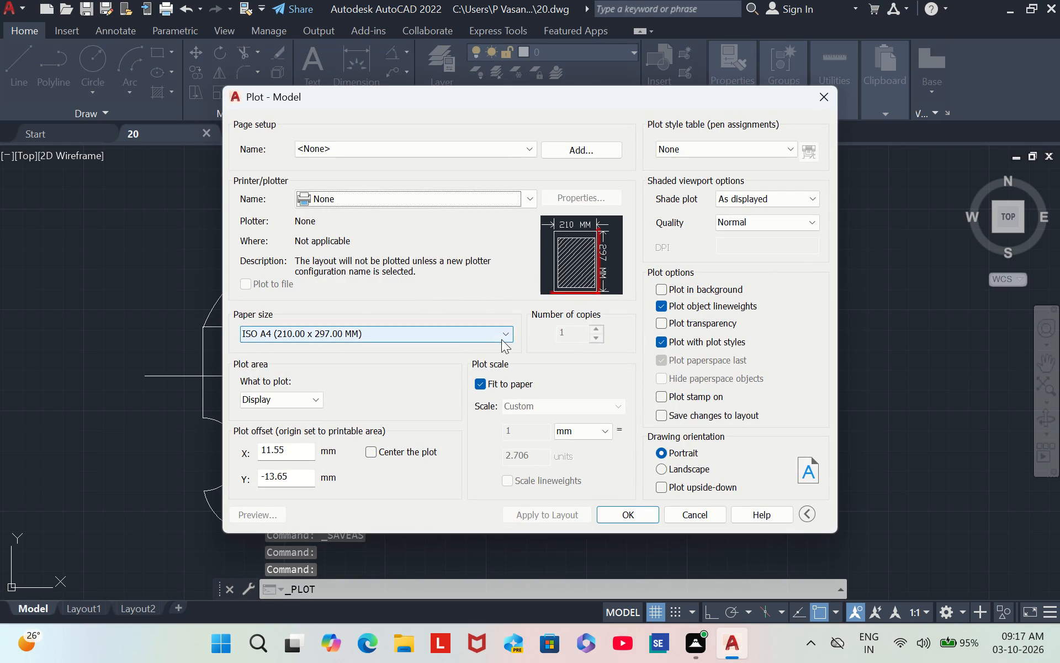
pyautogui.click(522, 196)
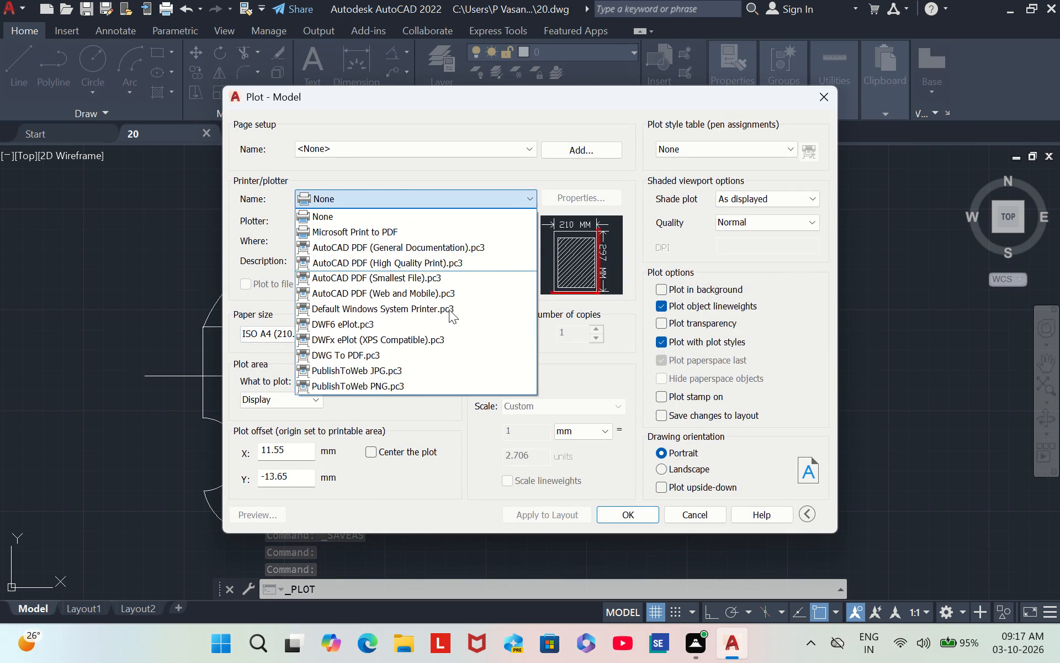
pyautogui.click(410, 364)
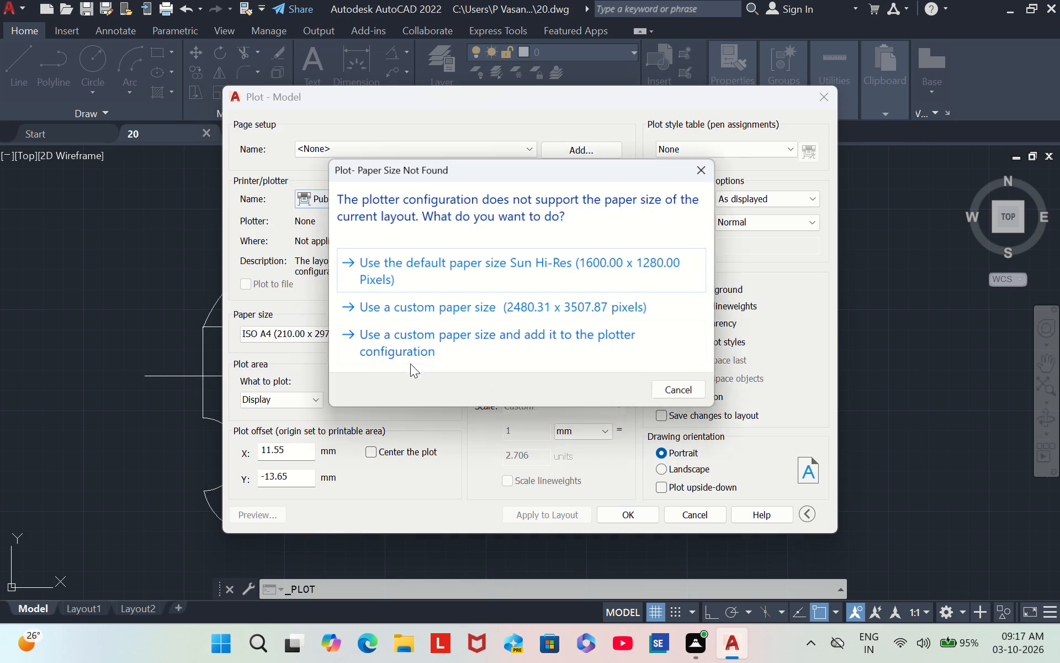
pyautogui.click(721, 160)
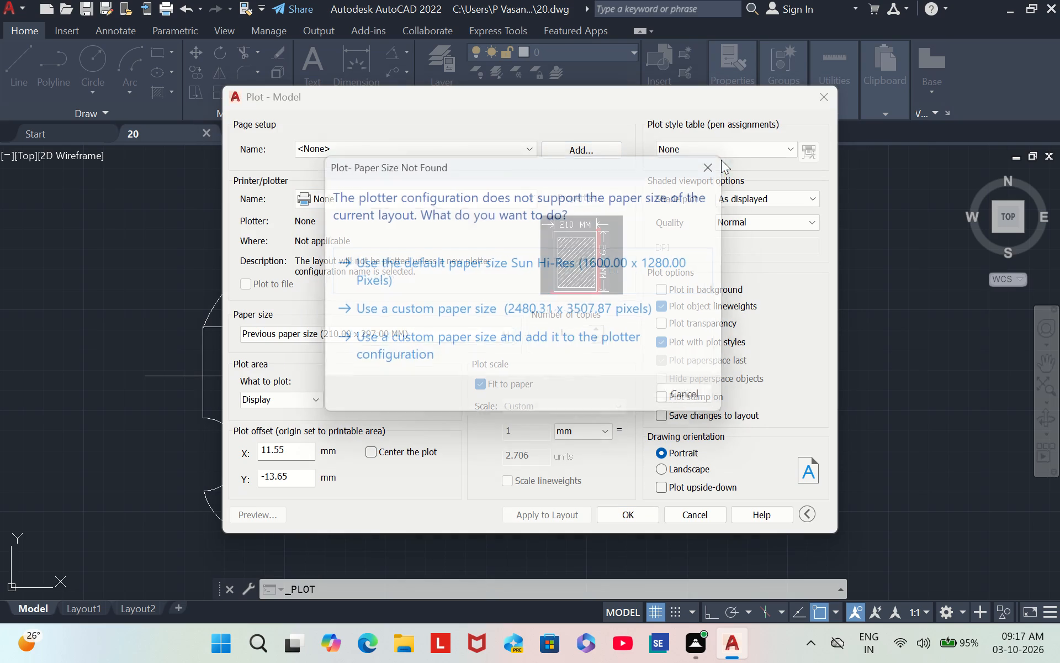
pyautogui.click(529, 191)
pyautogui.click(399, 358)
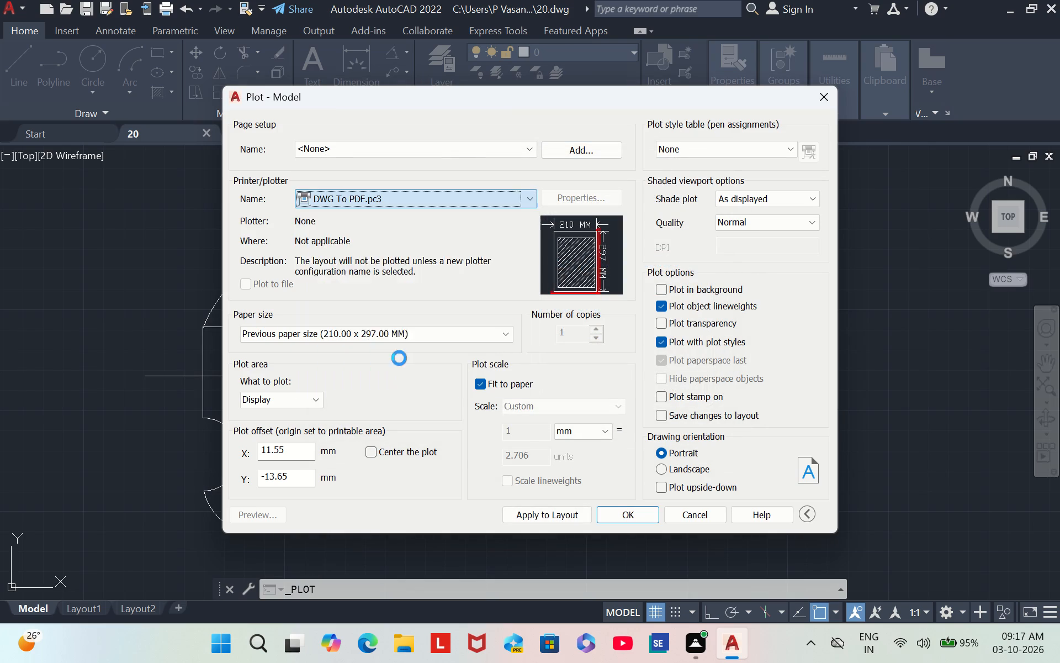
# Set the plot area to a window enclosing the whole plate and its dimensions.
pyautogui.click(310, 406)
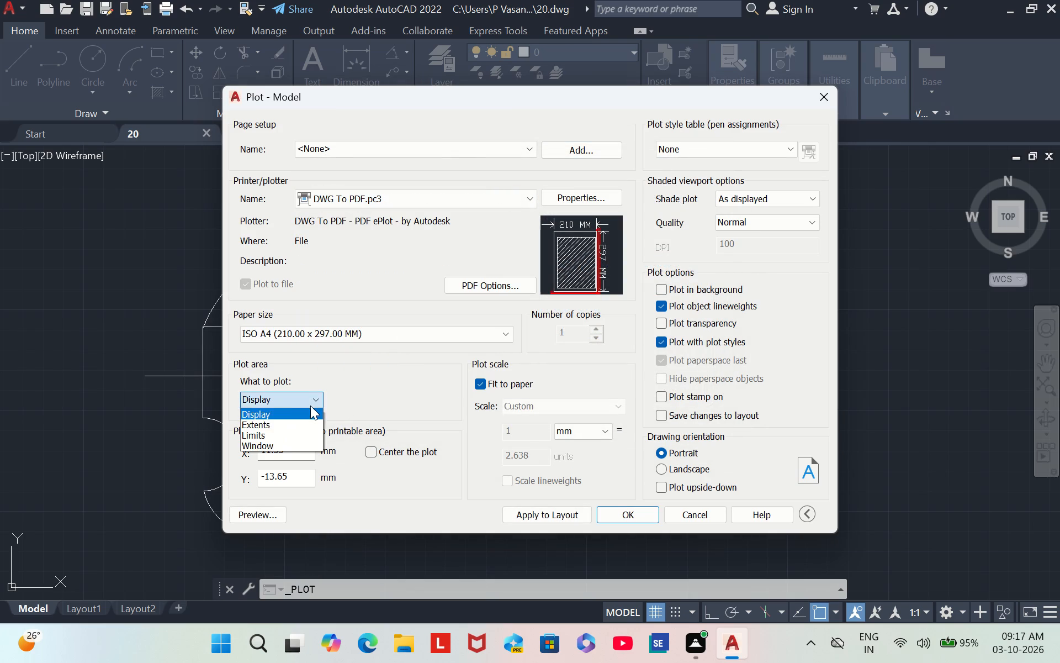
pyautogui.click(291, 448)
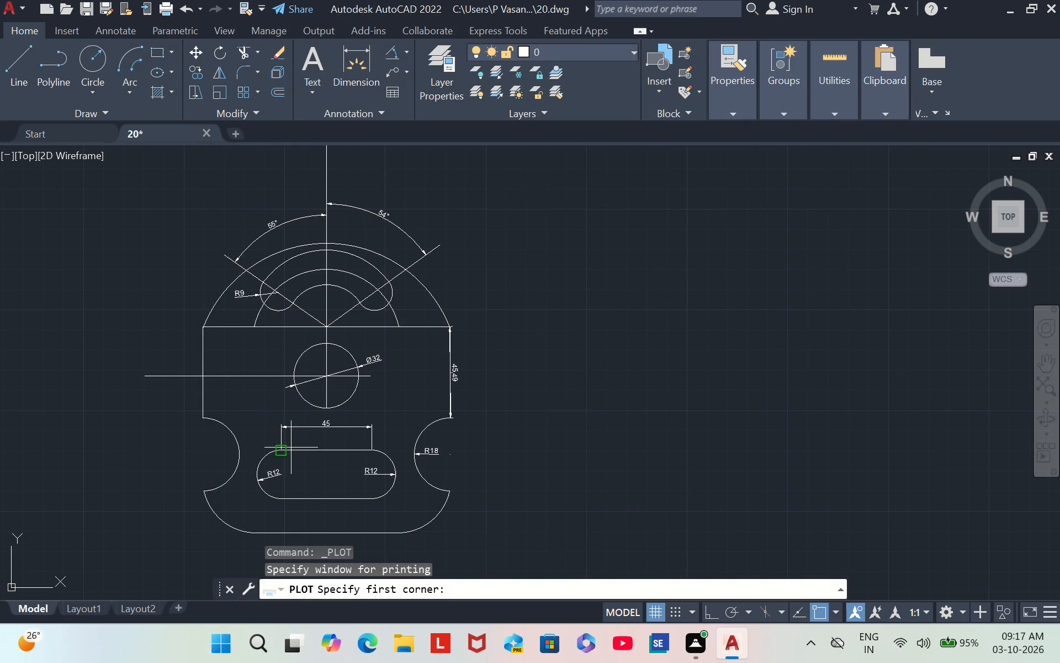
pyautogui.click(120, 176)
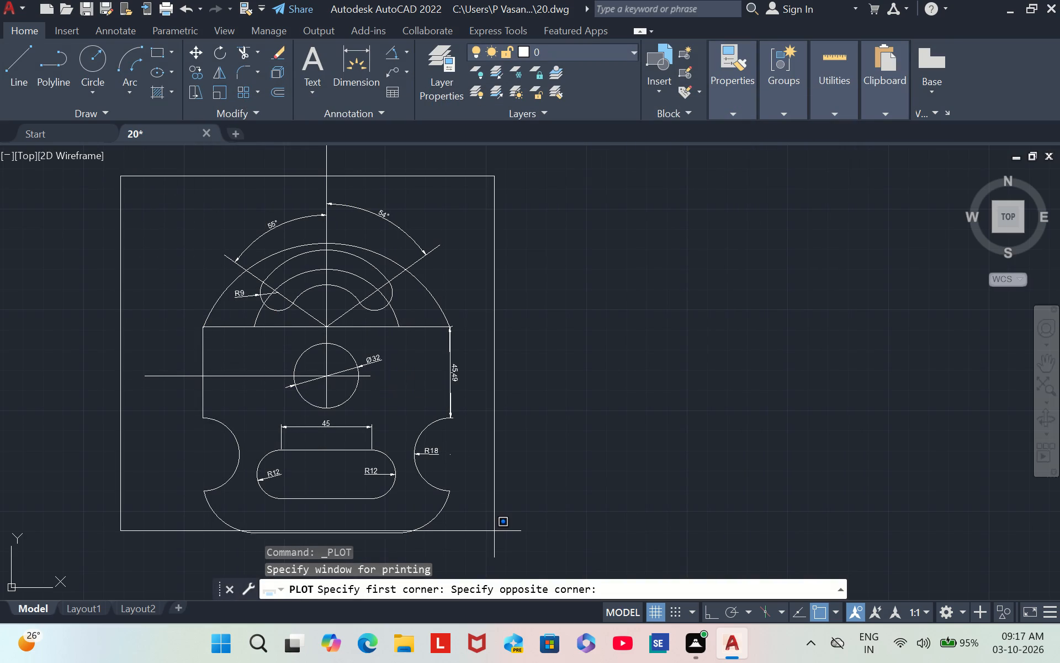
pyautogui.click(505, 566)
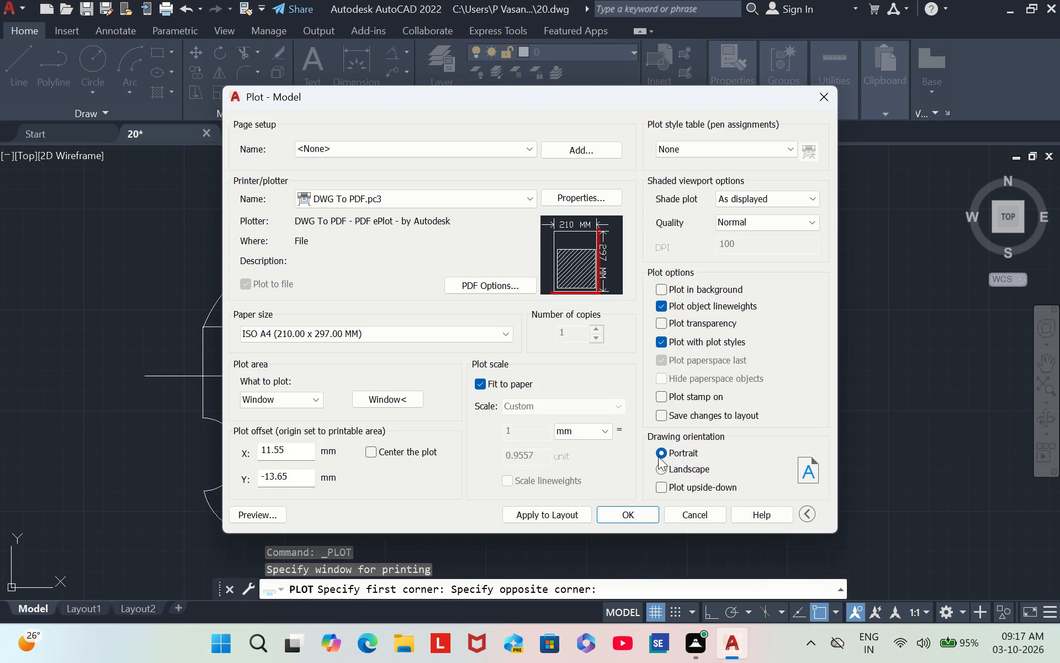
# Set the drawing orientation to landscape and plot to 20-Model.pdf in the Documents folder, dismissing the completion notice.
pyautogui.click(663, 469)
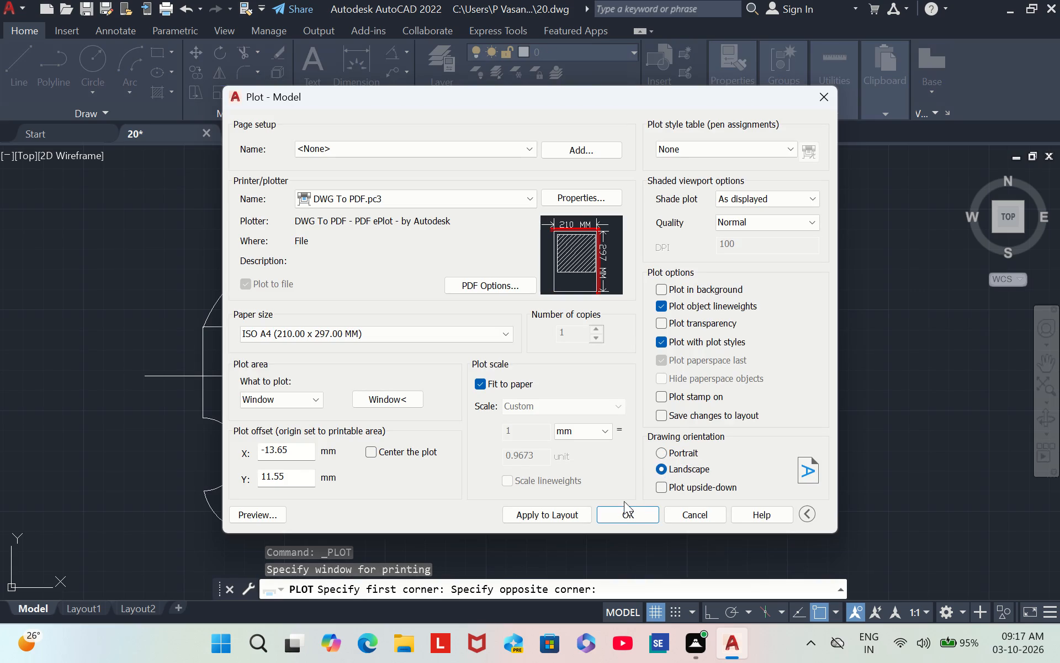
pyautogui.click(624, 513)
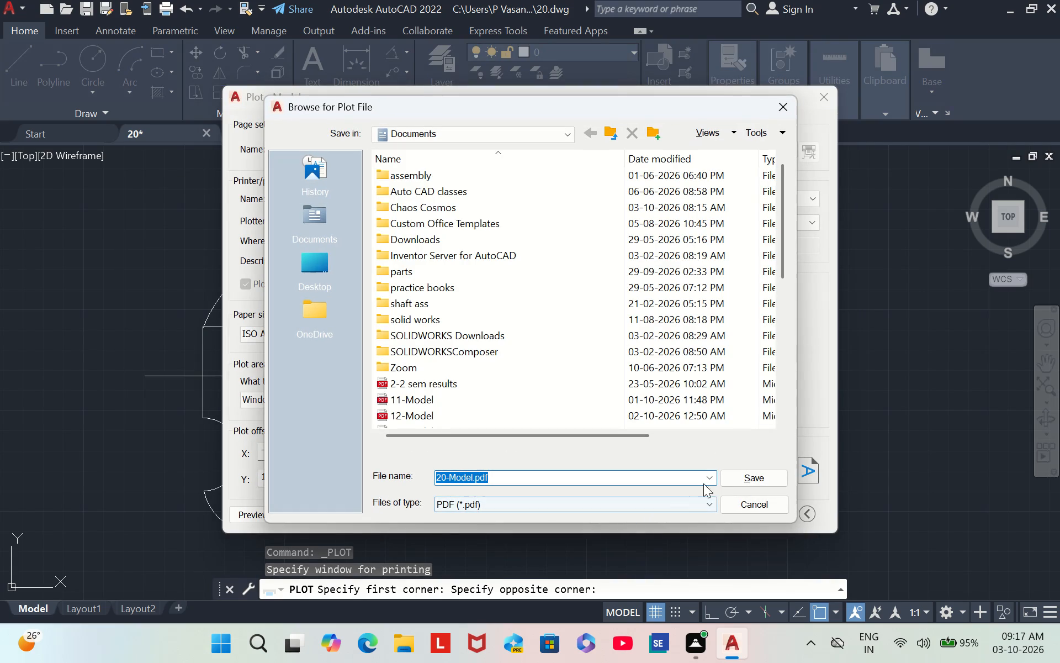
pyautogui.click(733, 475)
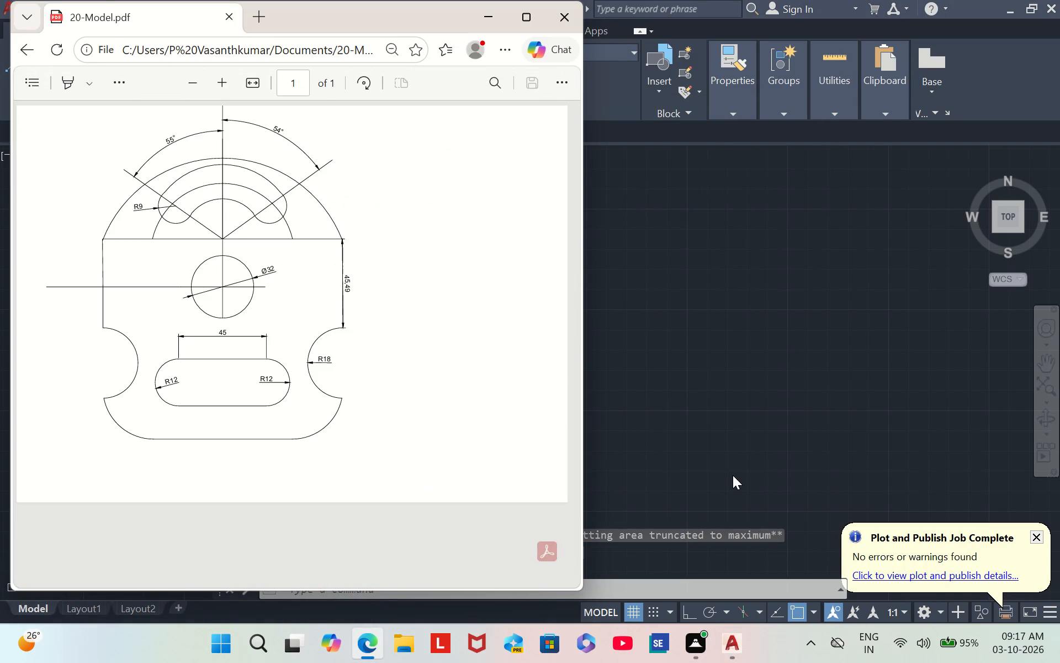
pyautogui.click(1042, 535)
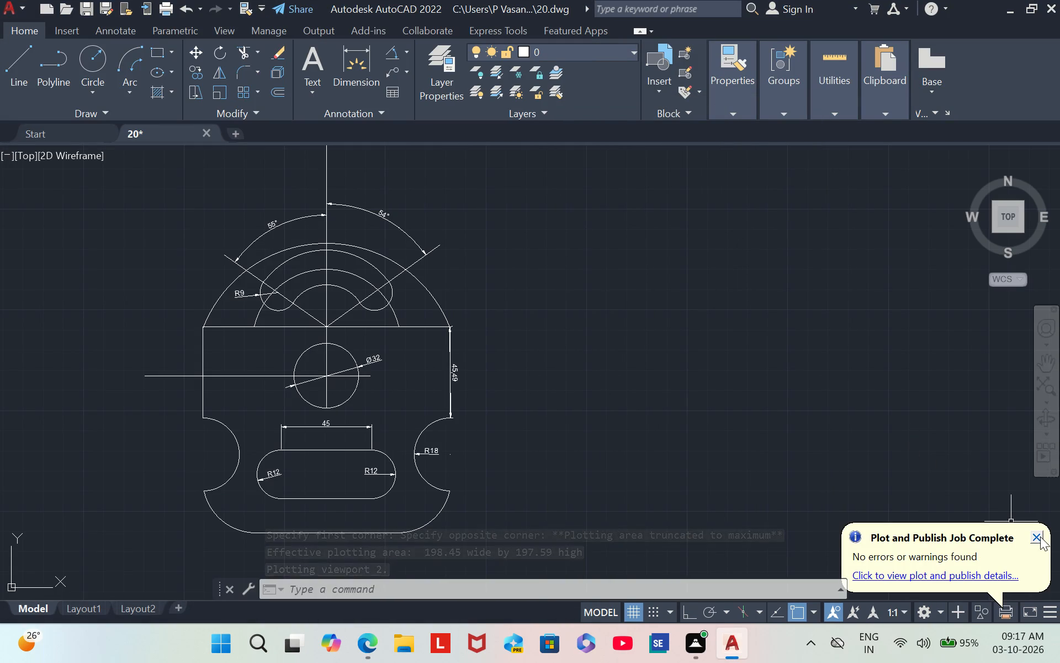
pyautogui.click(1038, 538)
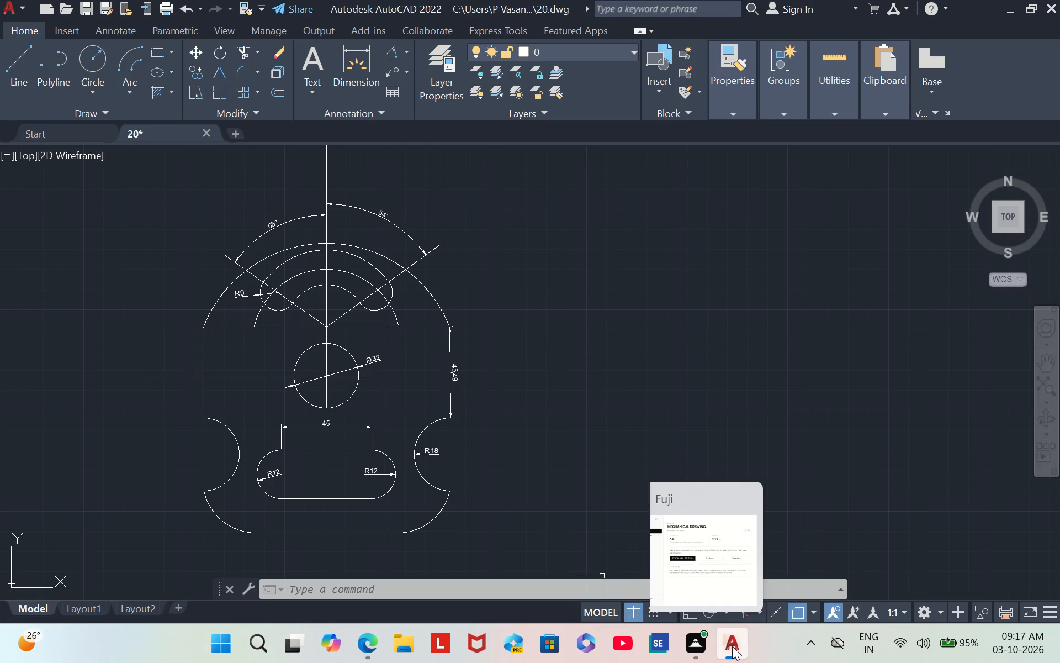
# Query the log file's path and name with the LOGFILENAME system variable.
pyautogui.click(424, 593)
pyautogui.write('LOGFIKE')
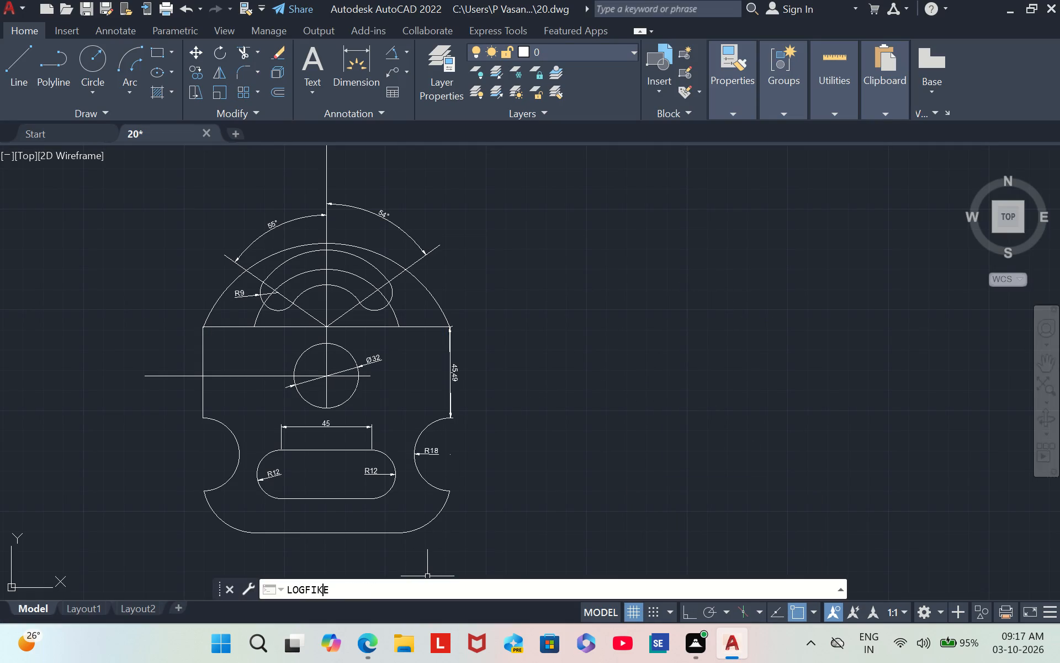
pyautogui.press('Return')
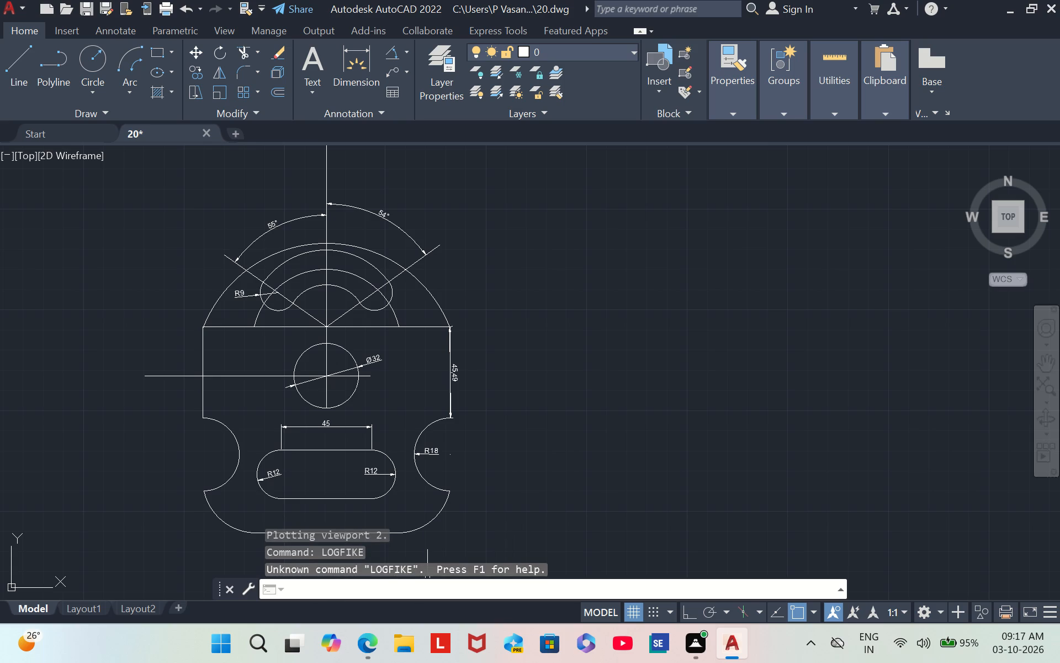
pyautogui.press('Escape')
pyautogui.write('LOG')
pyautogui.write('FILENAME')
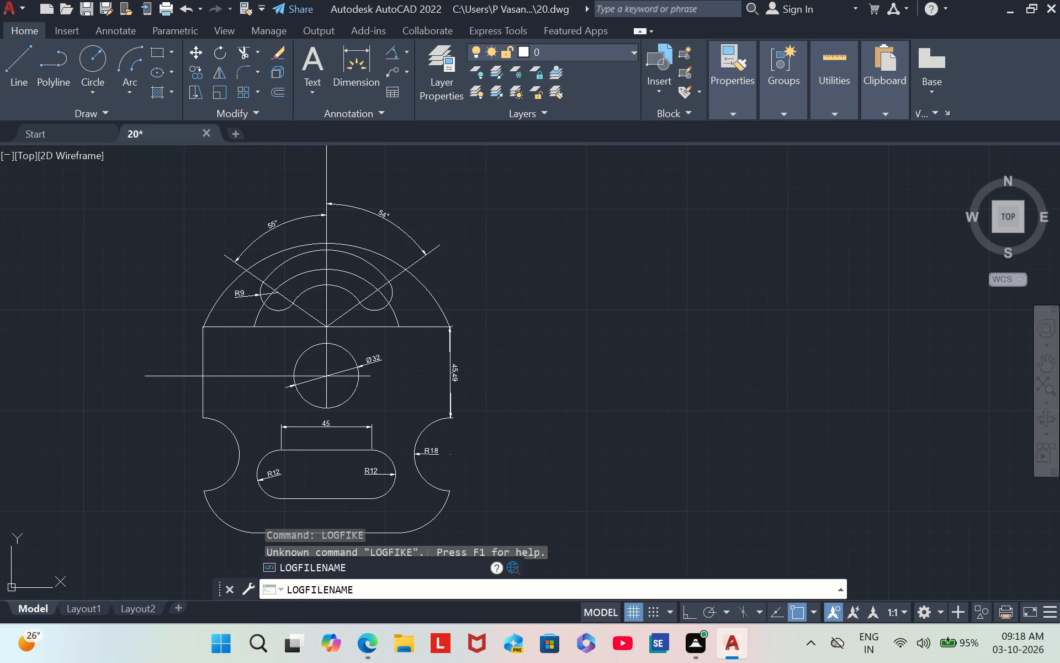
pyautogui.press('Return')
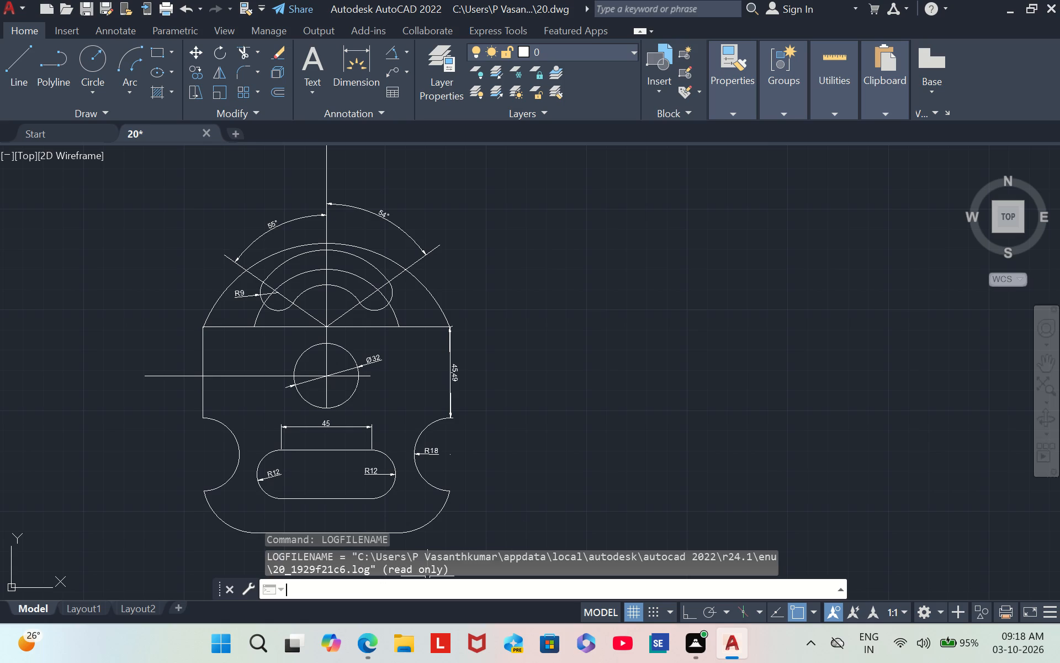